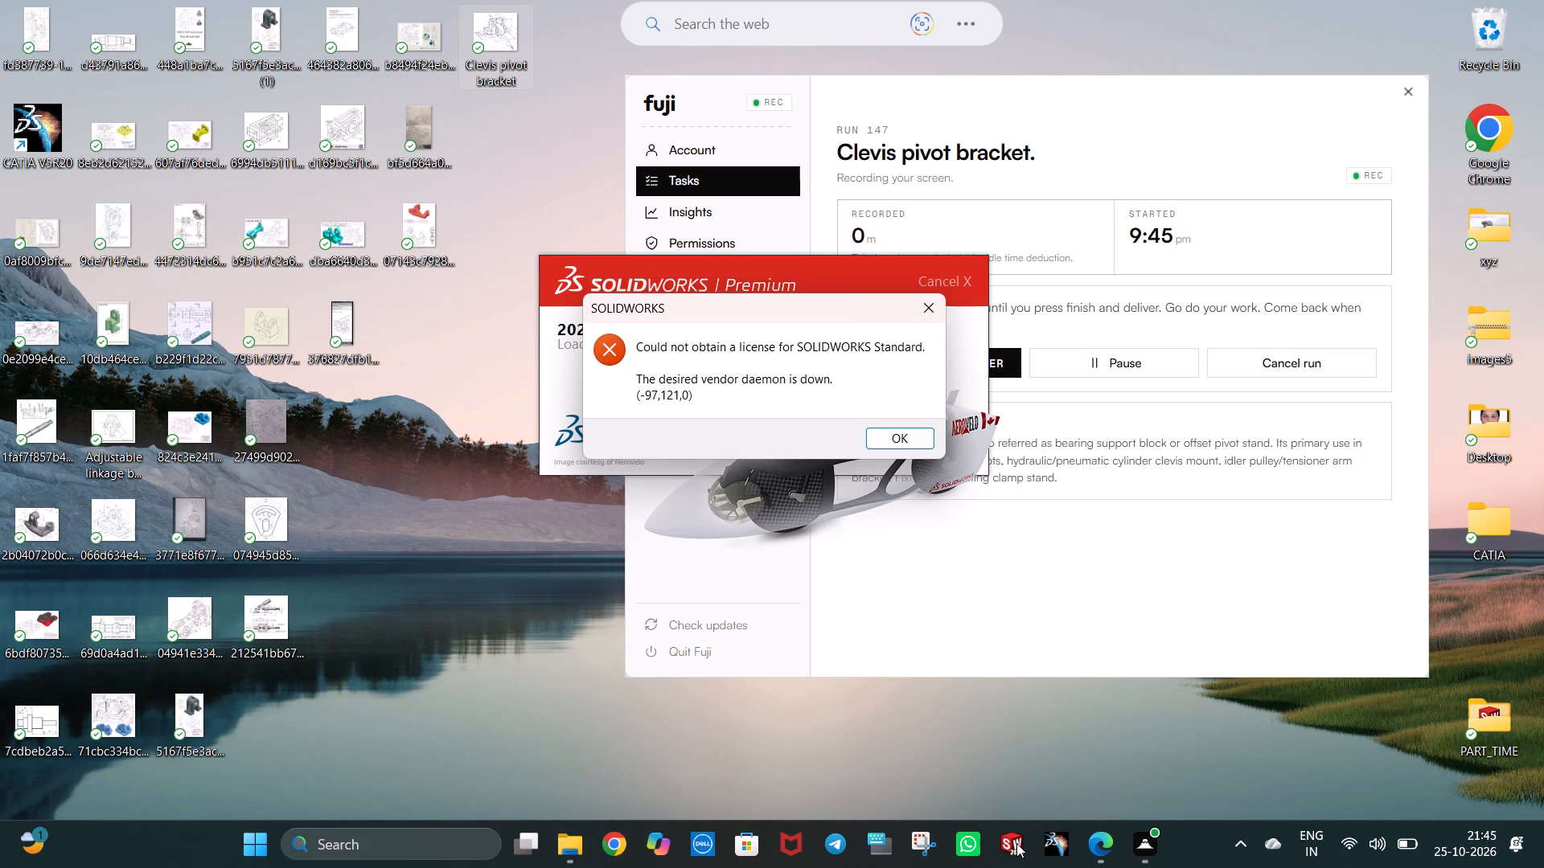
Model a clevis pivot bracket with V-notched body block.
Dismiss the license error message blocking the SOLIDWORKS startup.
left_click(914, 433)
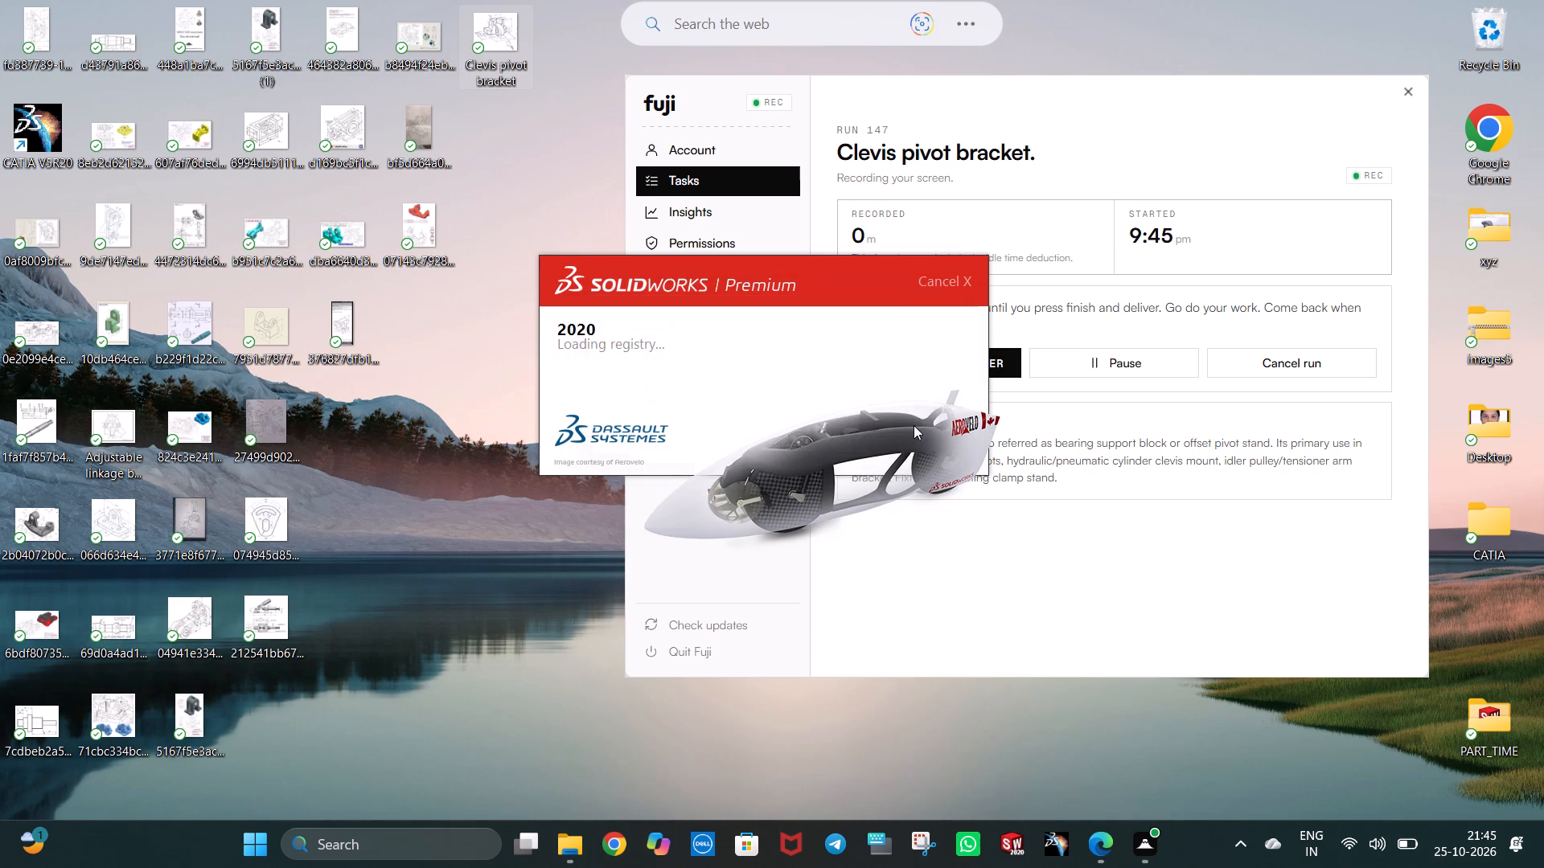
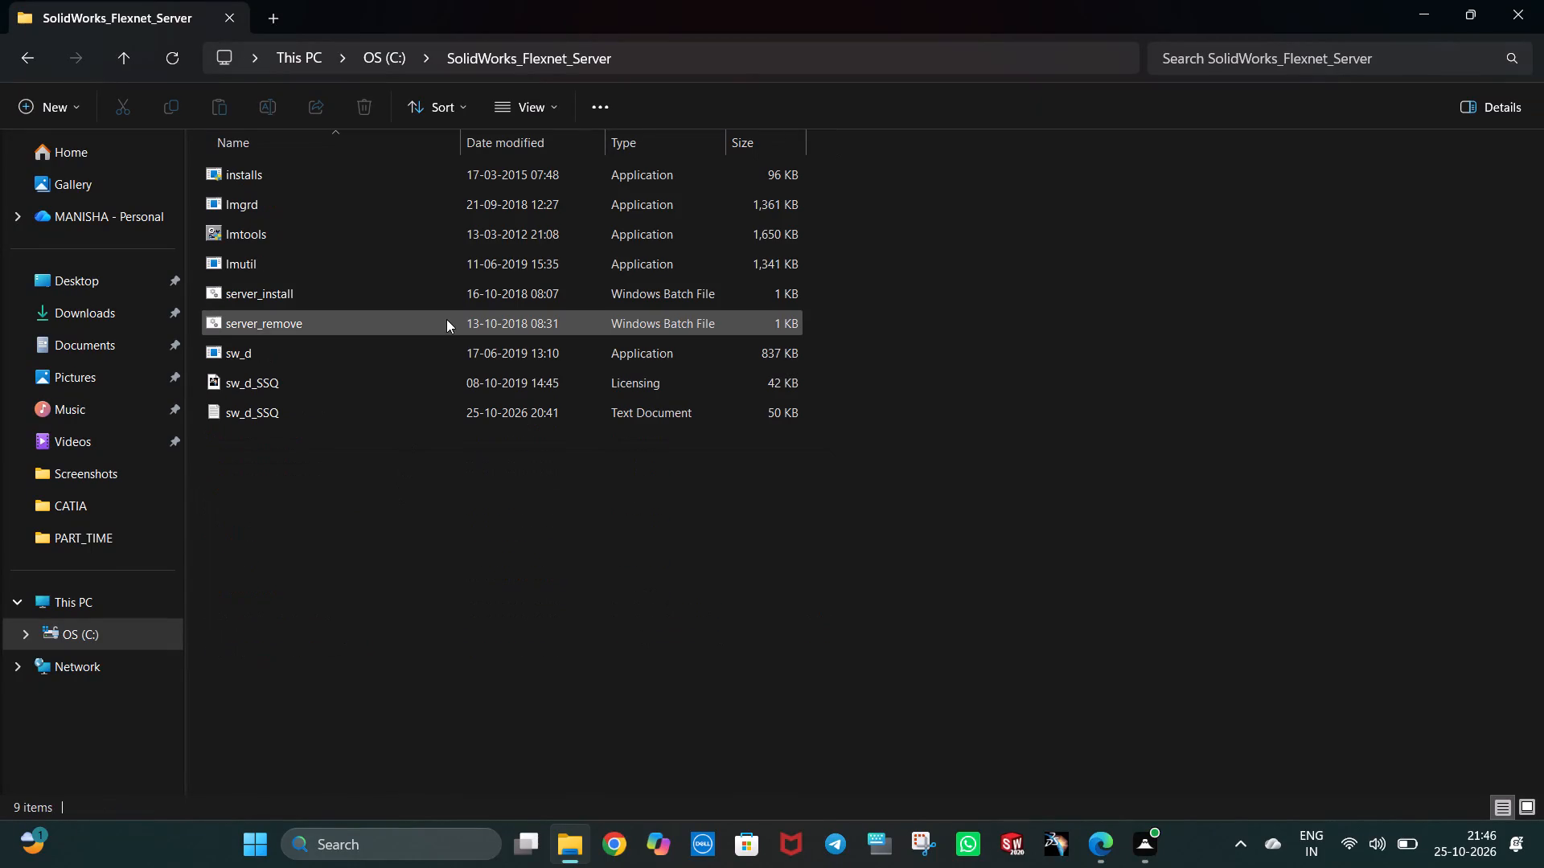
Run the server_remove batch file in the SolidWorks_Flexnet_Server folder.
right_click(446, 321)
left_click(433, 324)
right_click(433, 324)
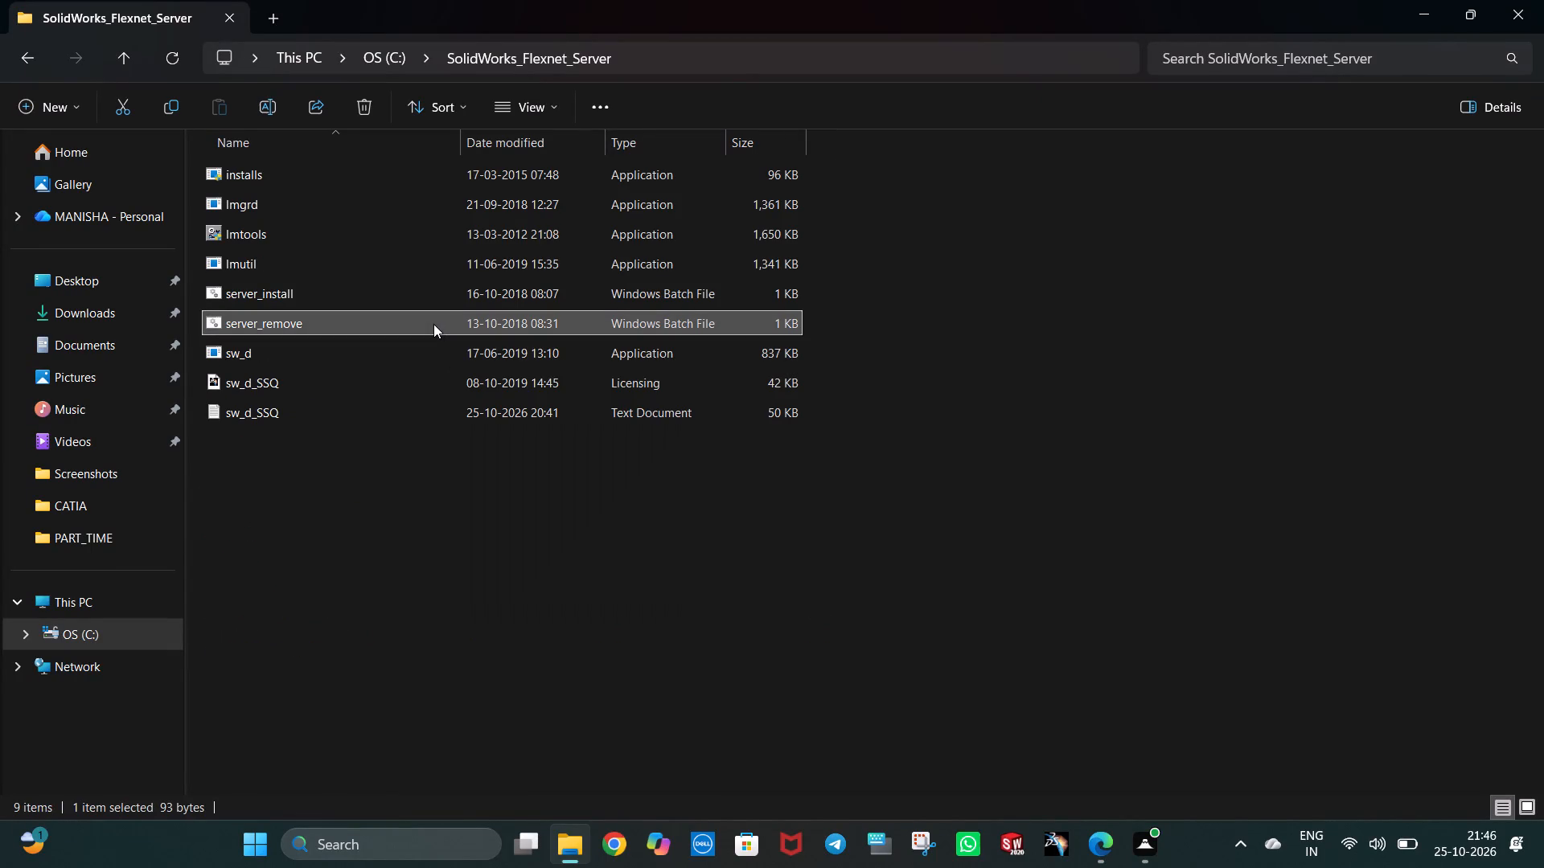
left_click(555, 487)
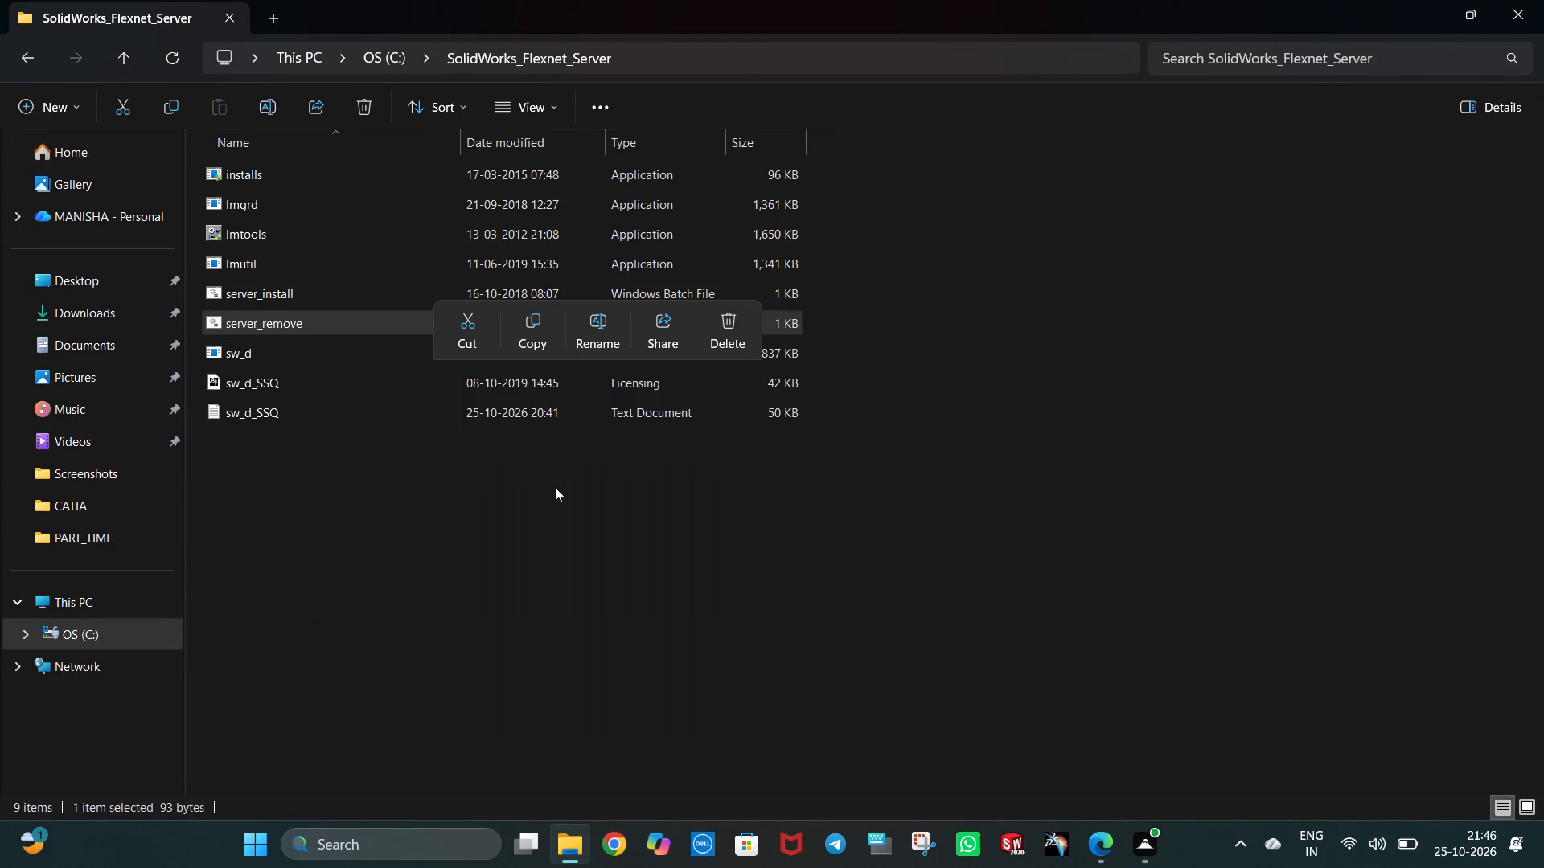
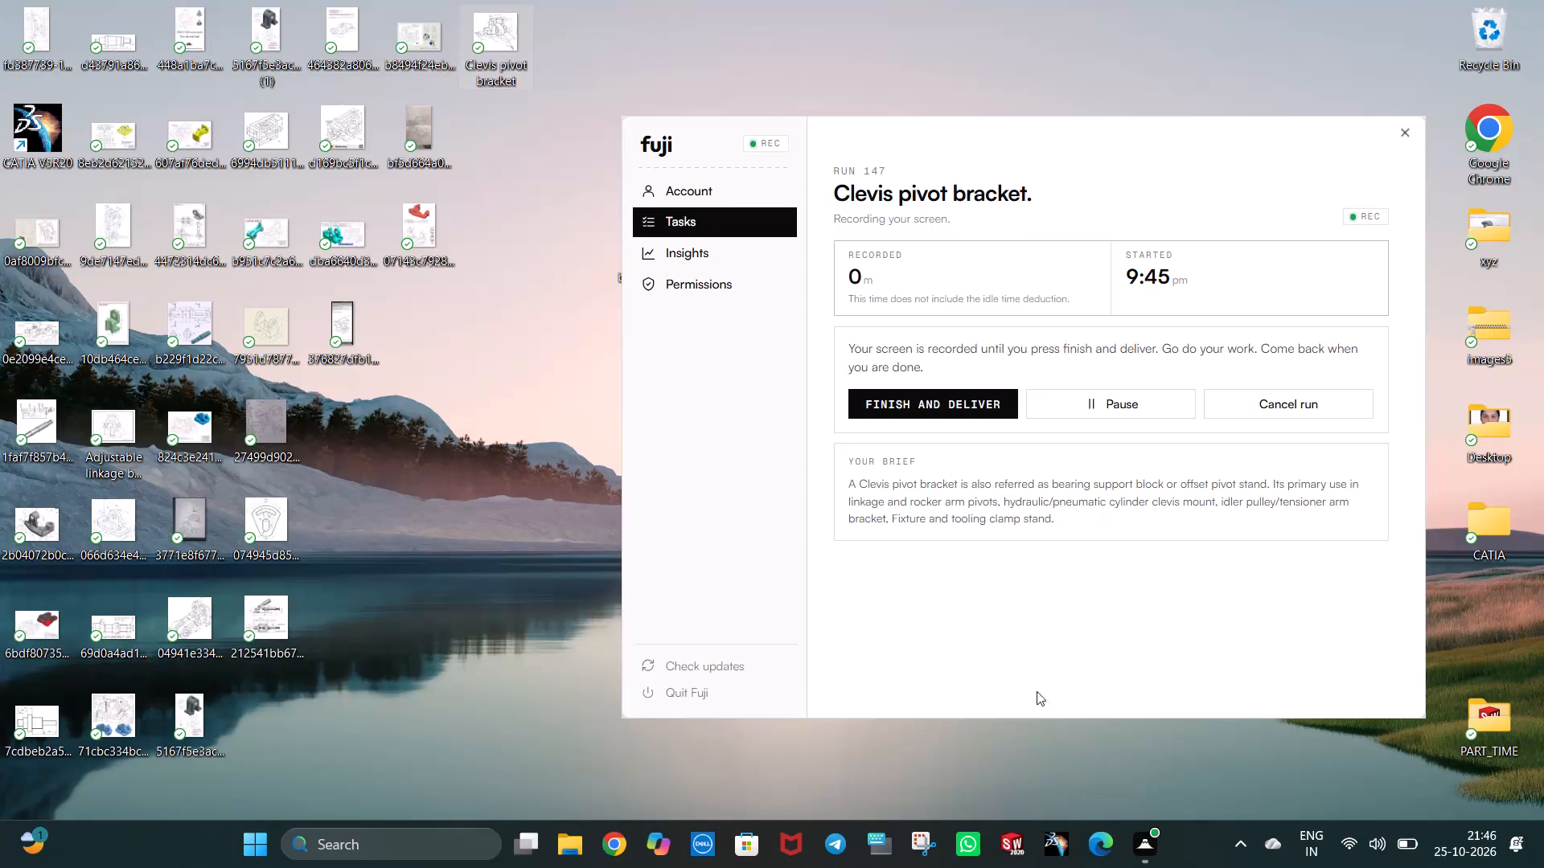
Launch SOLIDWORKS, dismiss the welcome window and create a new part document.
left_click(1010, 849)
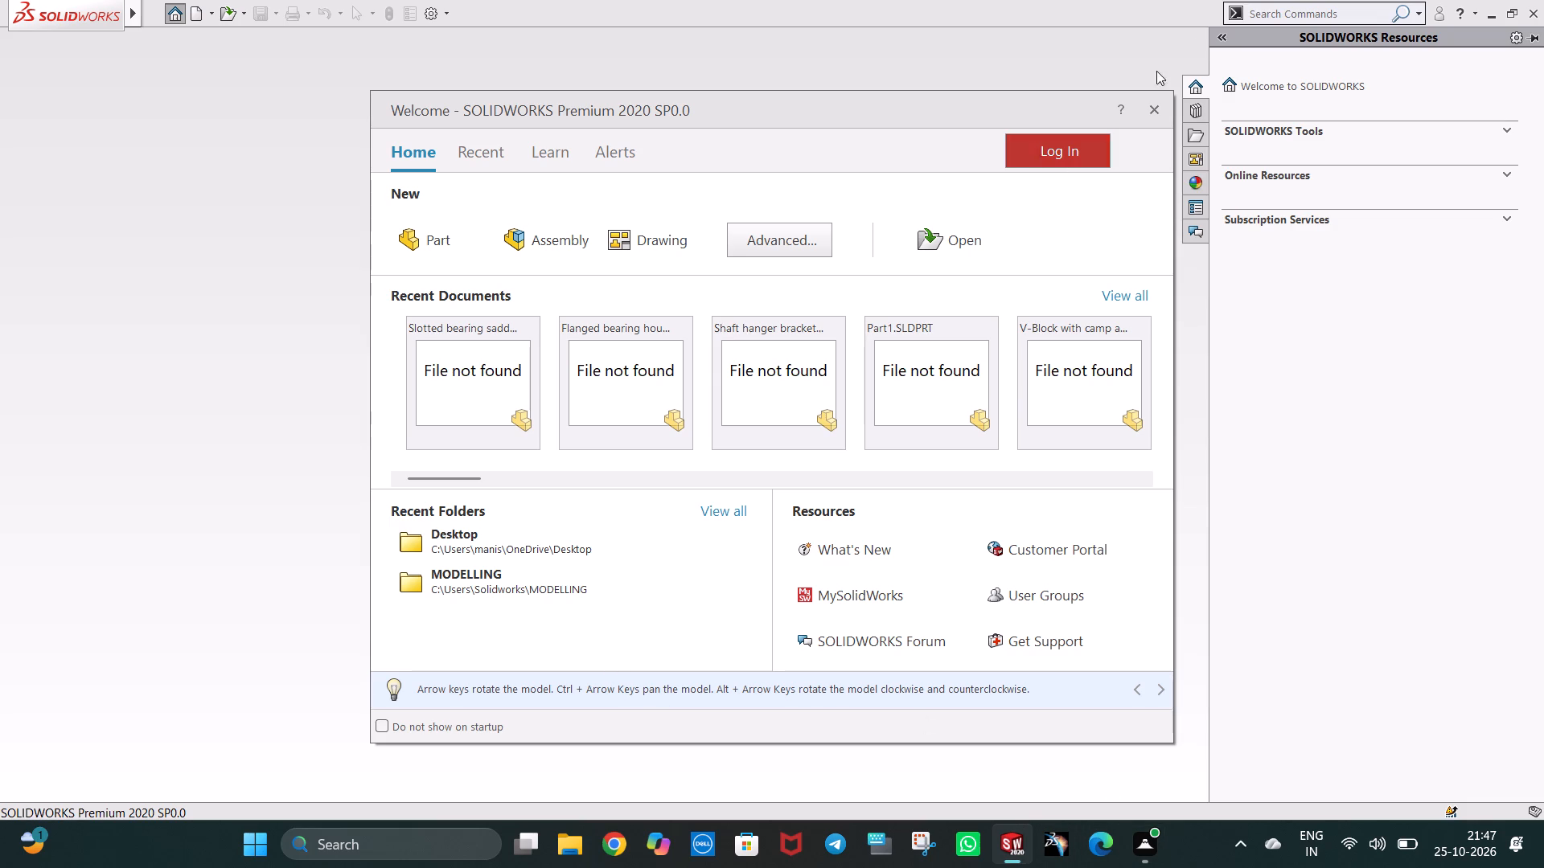
left_click(1164, 101)
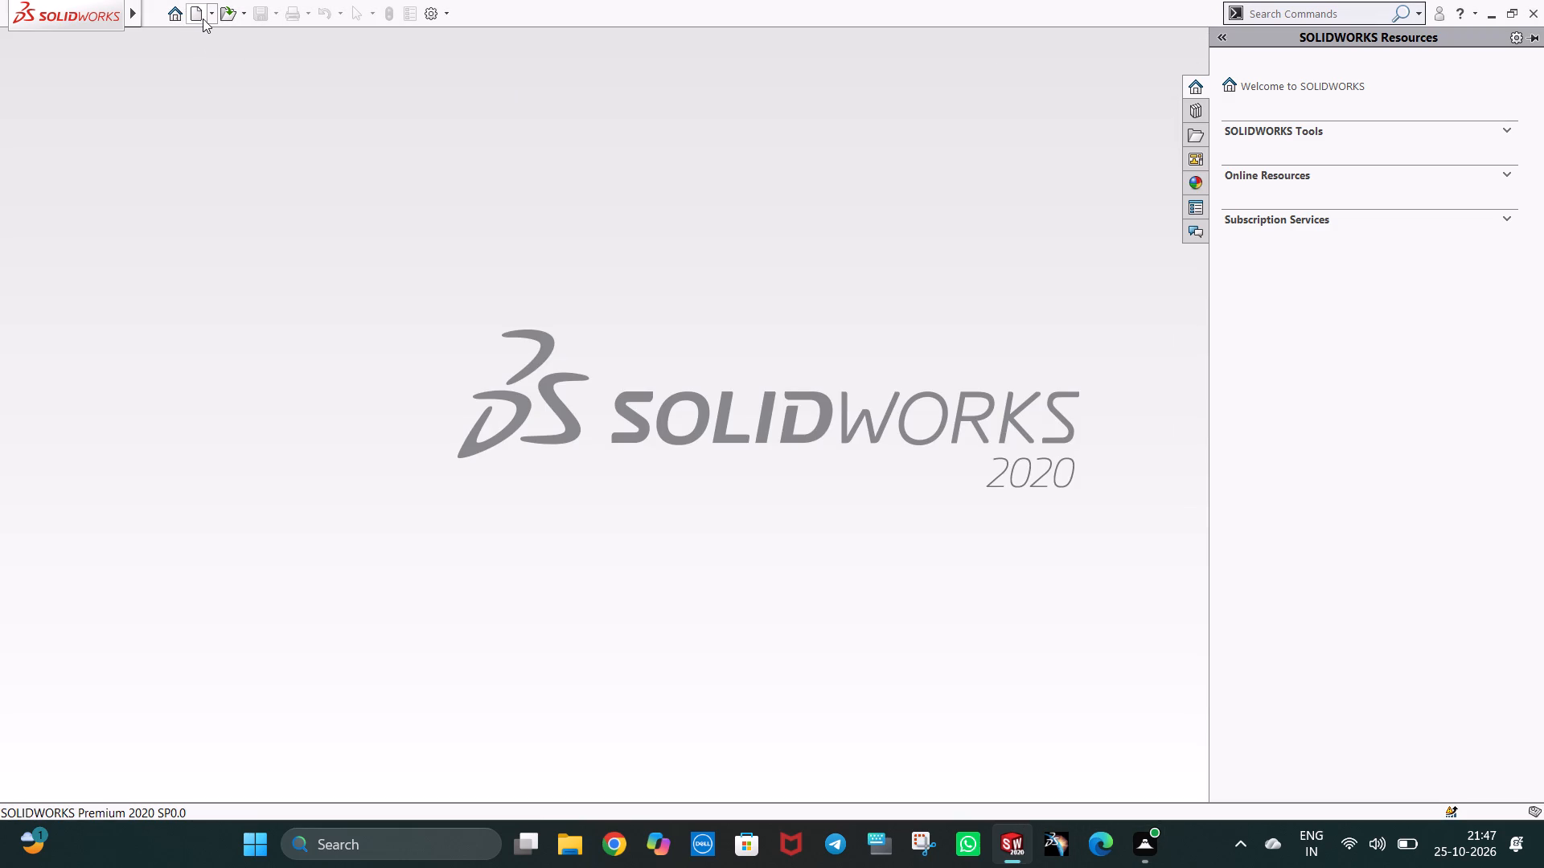
left_click(200, 18)
left_click(656, 620)
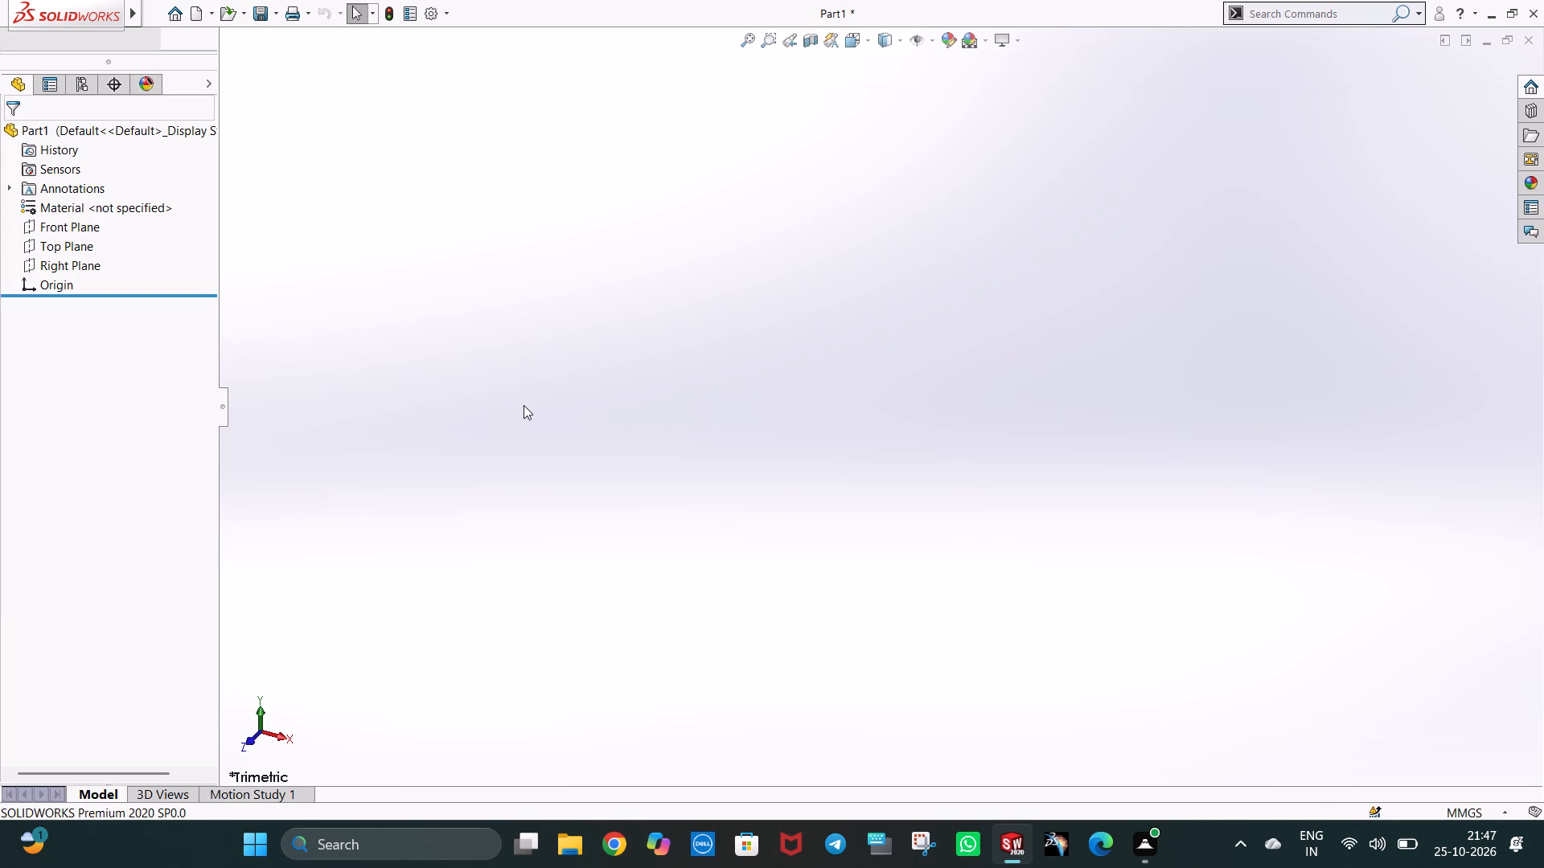
Start a sketch on the Front Plane and draw a 35 mm horizontal line from the origin towards positive X.
left_click(70, 225)
left_click(82, 301)
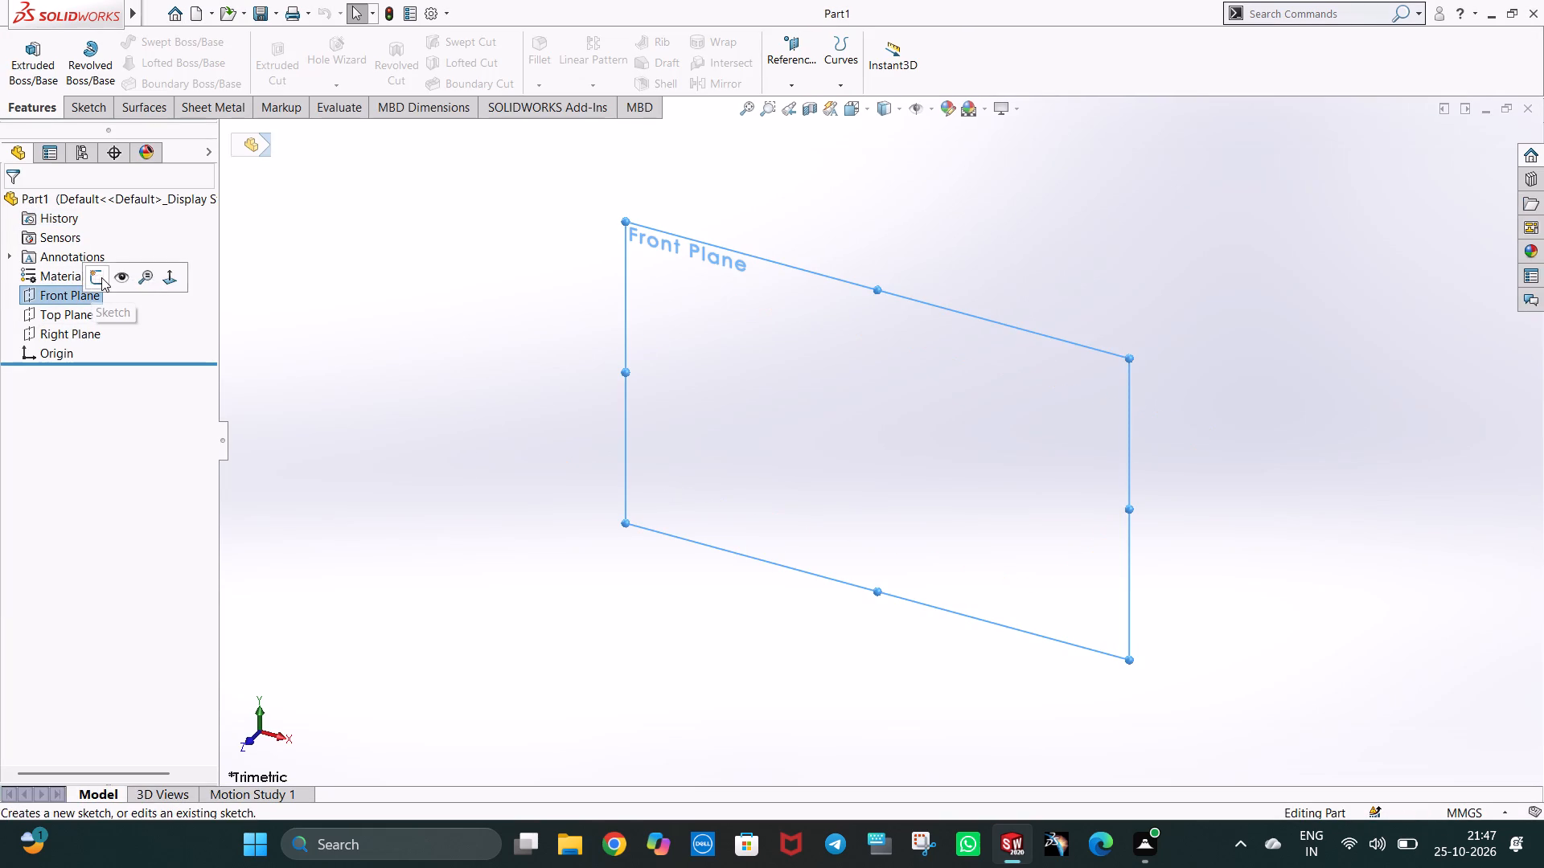
left_click(101, 277)
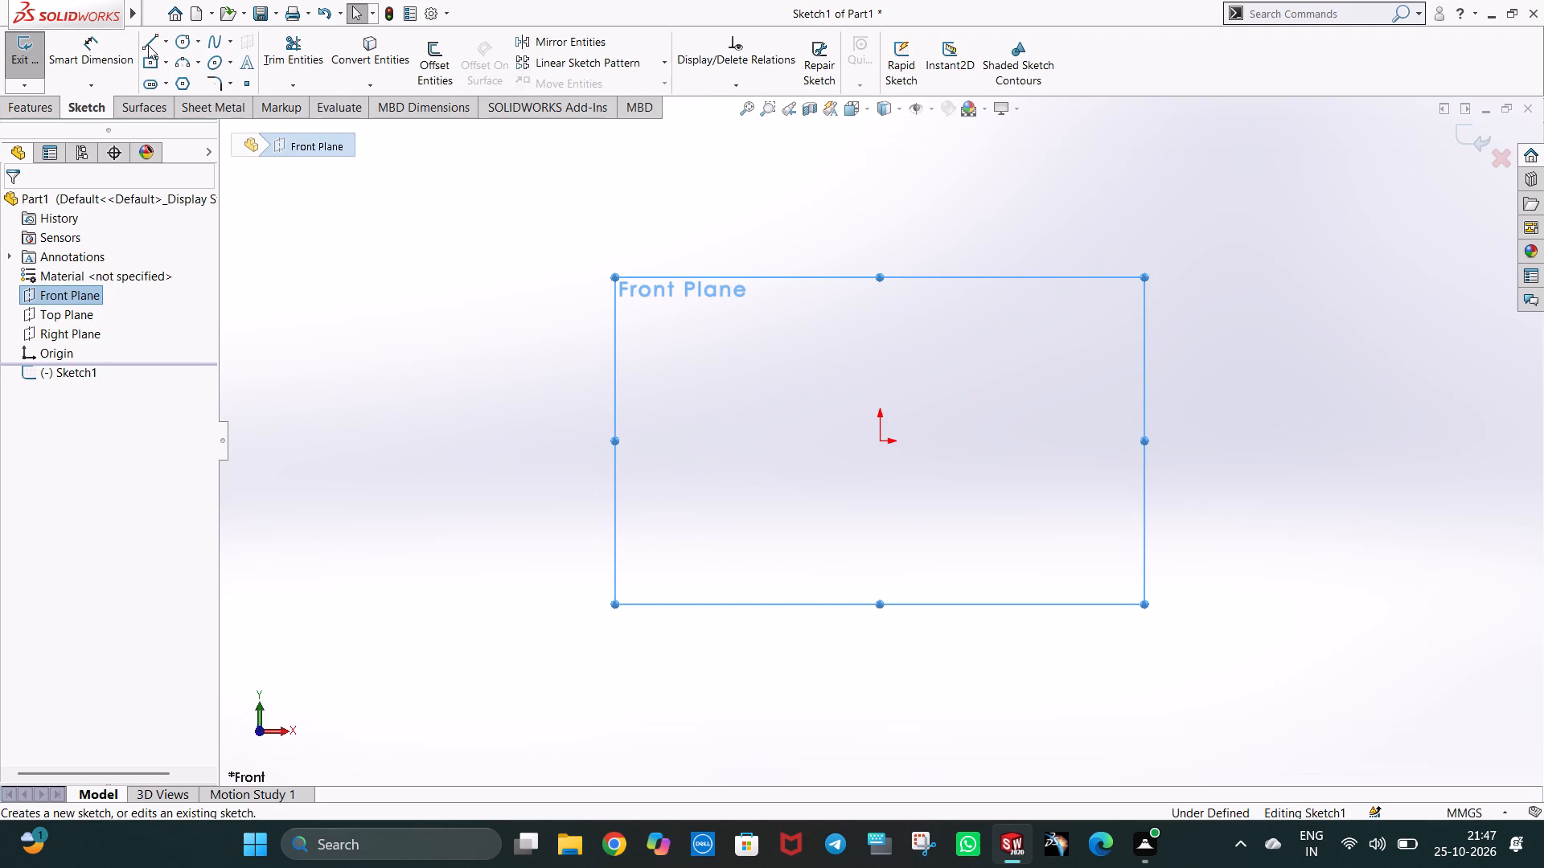
left_click(148, 45)
left_click(880, 436)
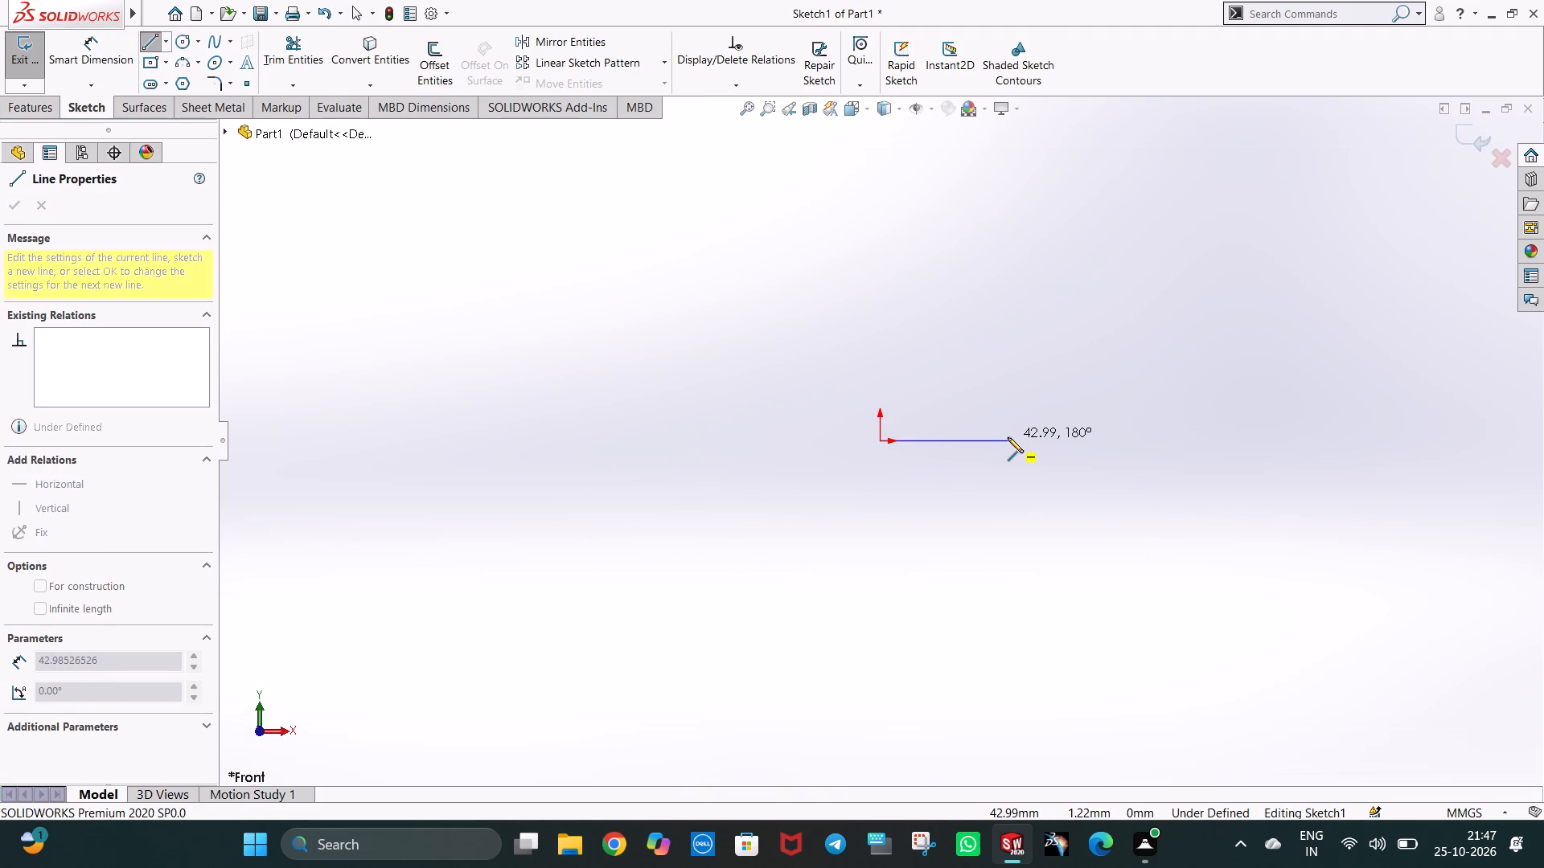
left_click(963, 440)
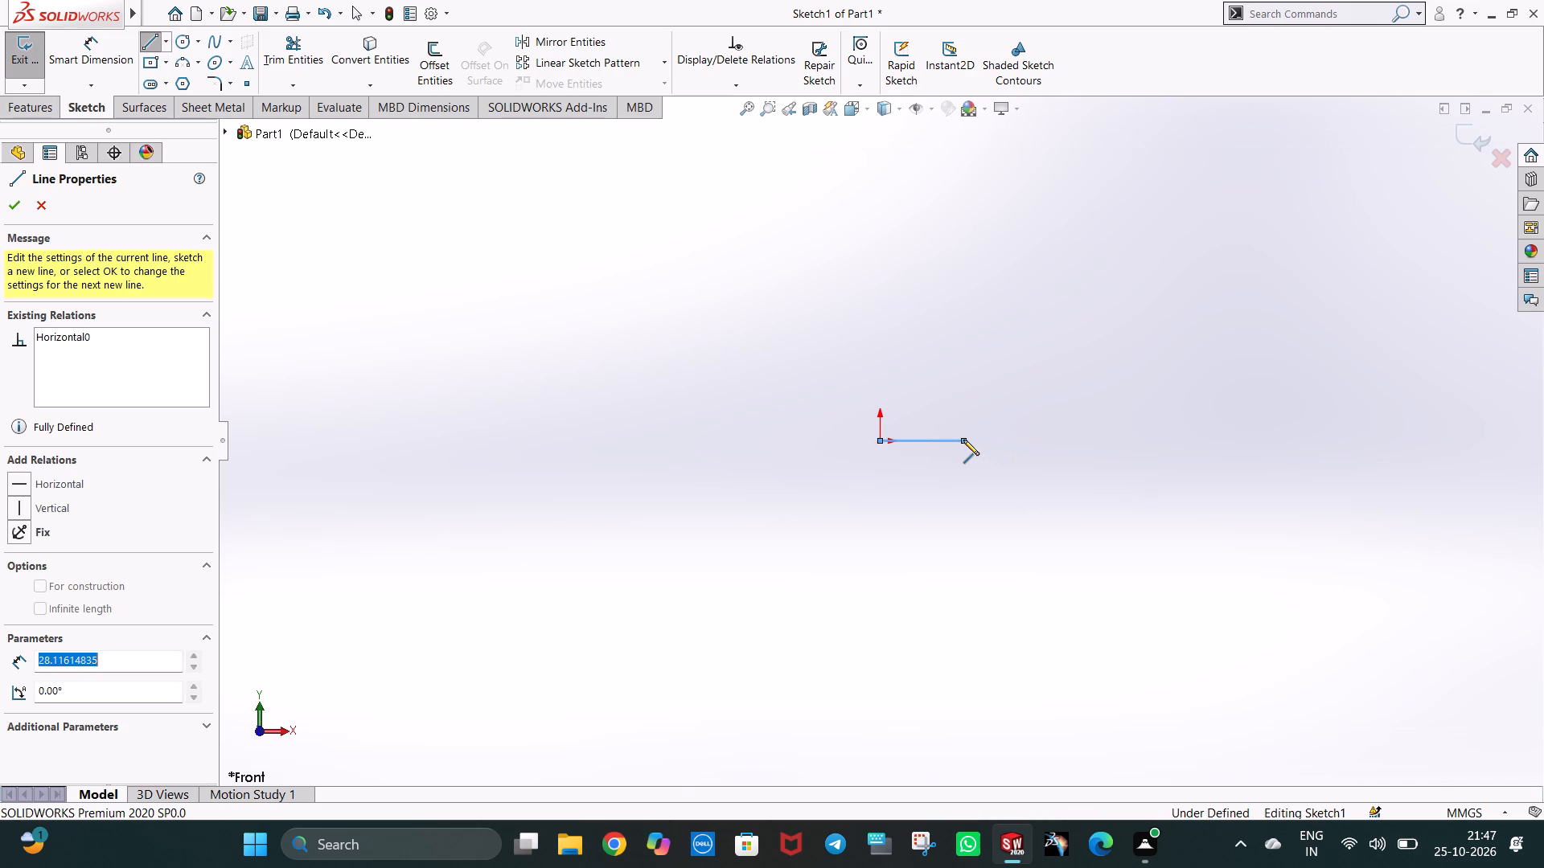
type("35")
key("Return")
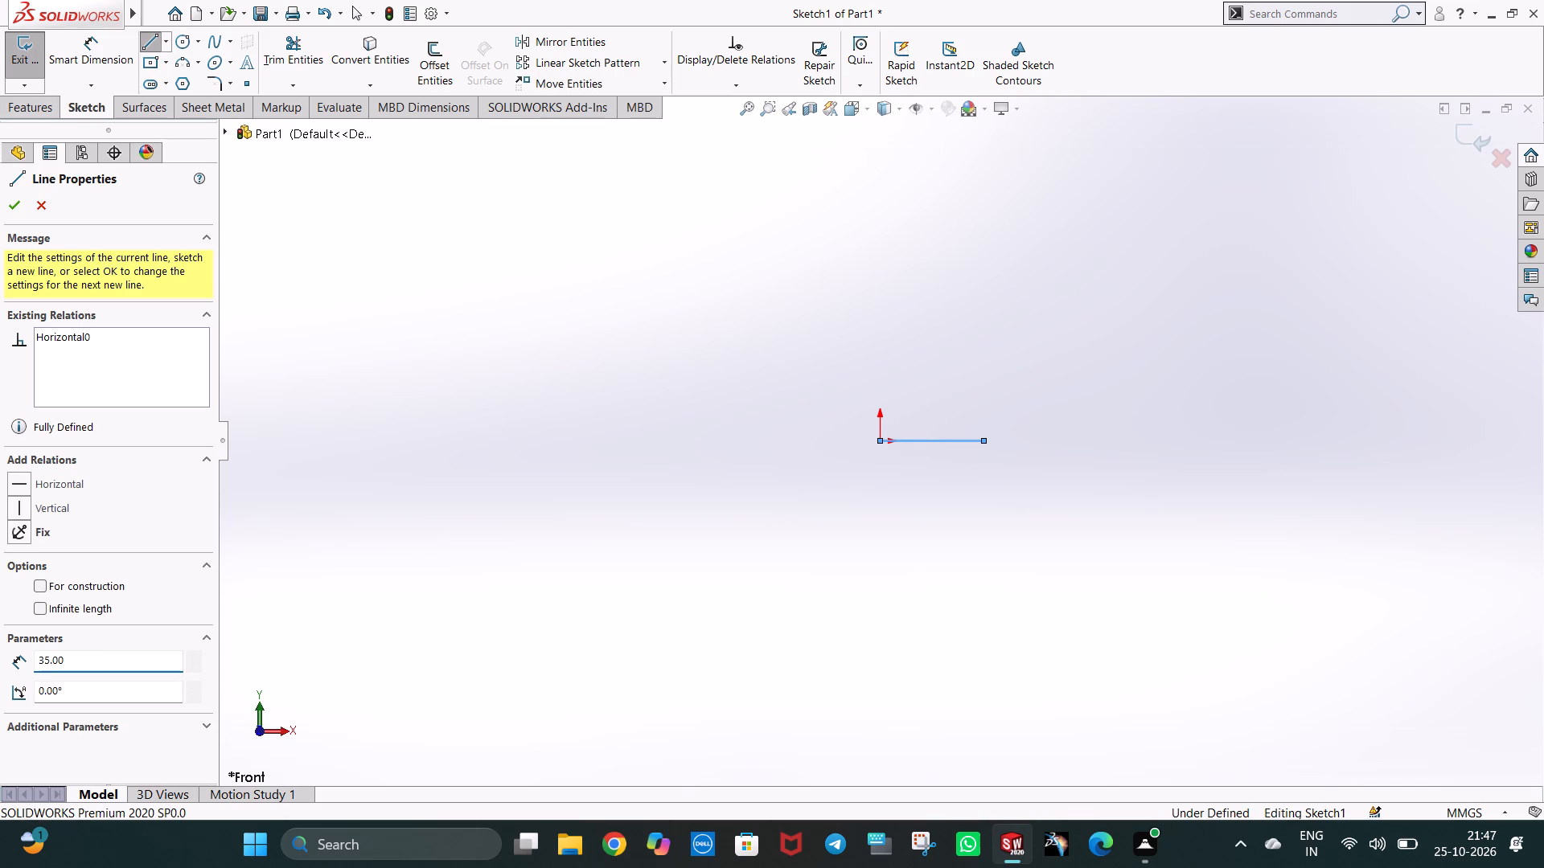
Complete the closed rectangular profile with a 12 mm vertical side and a 70 mm top edge, ending back at the origin.
left_click(985, 394)
type("12")
key("Return")
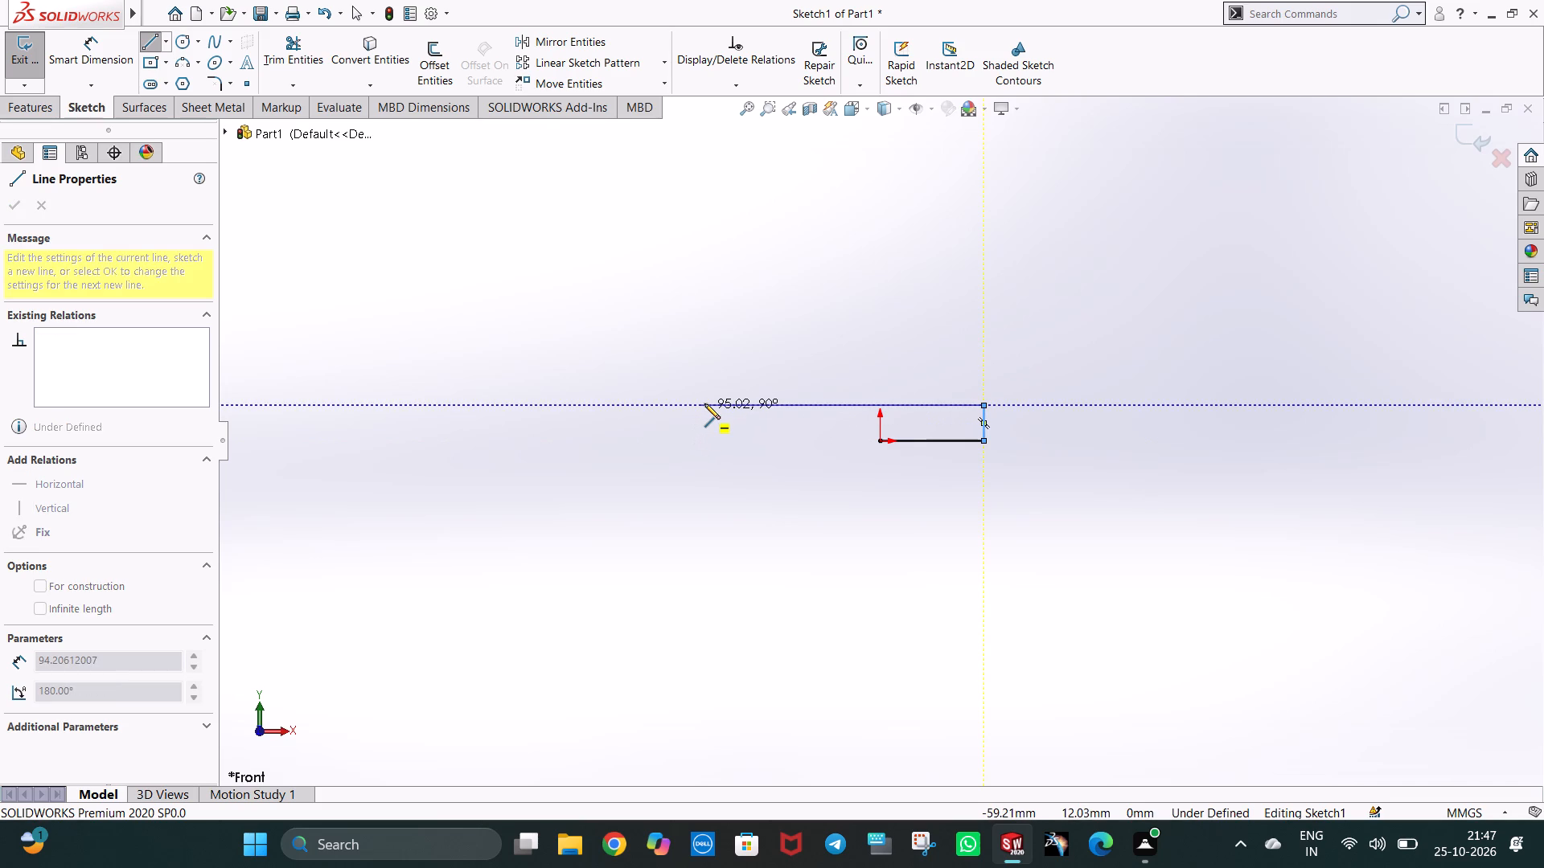
left_click(774, 405)
type("70")
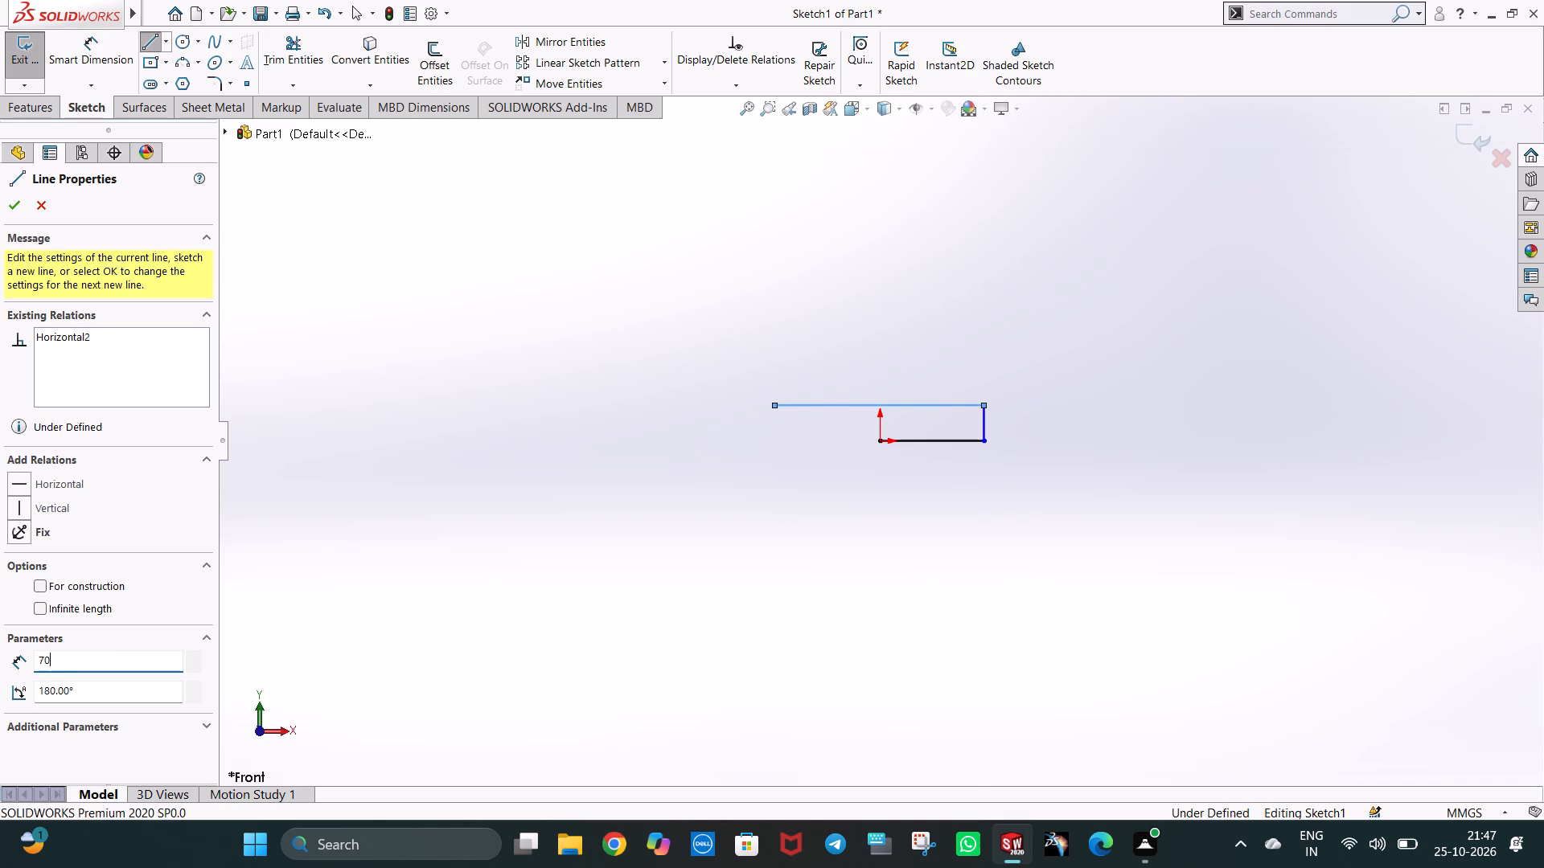
key("Return")
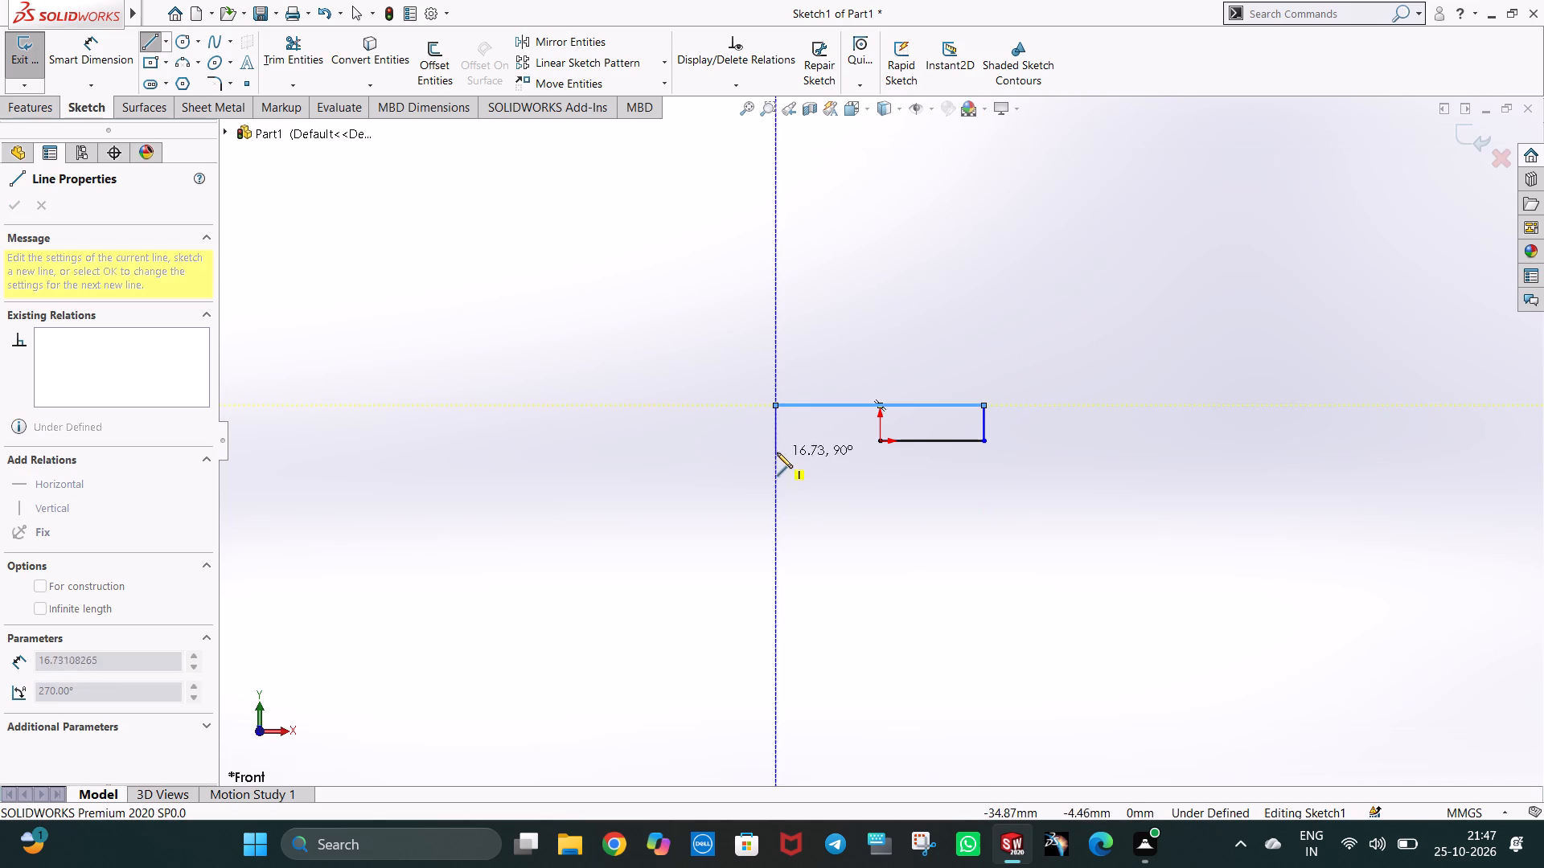
left_click(779, 442)
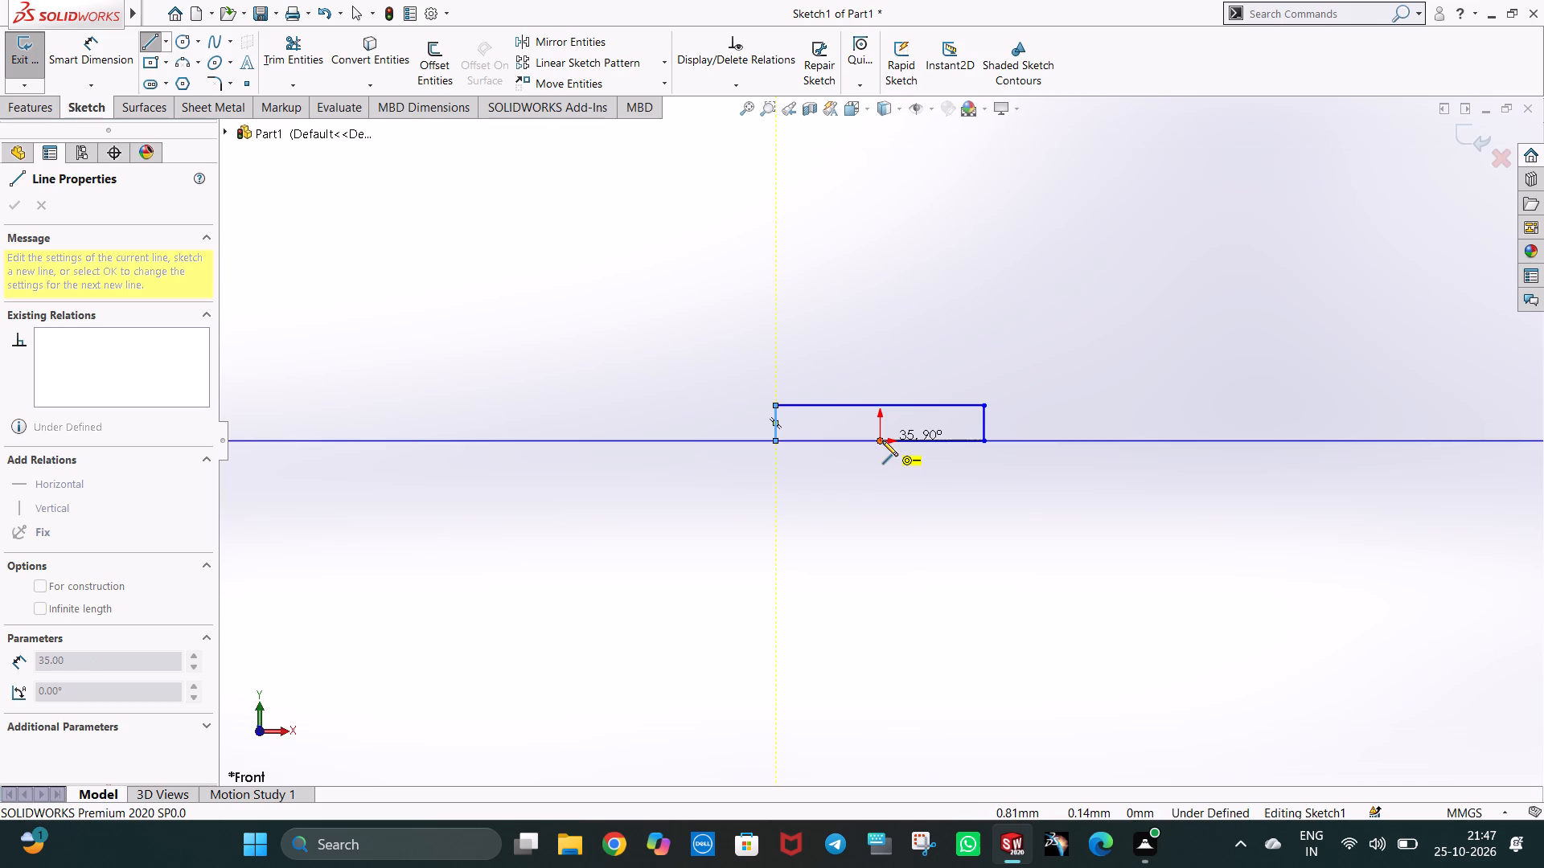
left_click(880, 439)
key("Escape")
key("Escape")
key("Escape")
left_click(1009, 531)
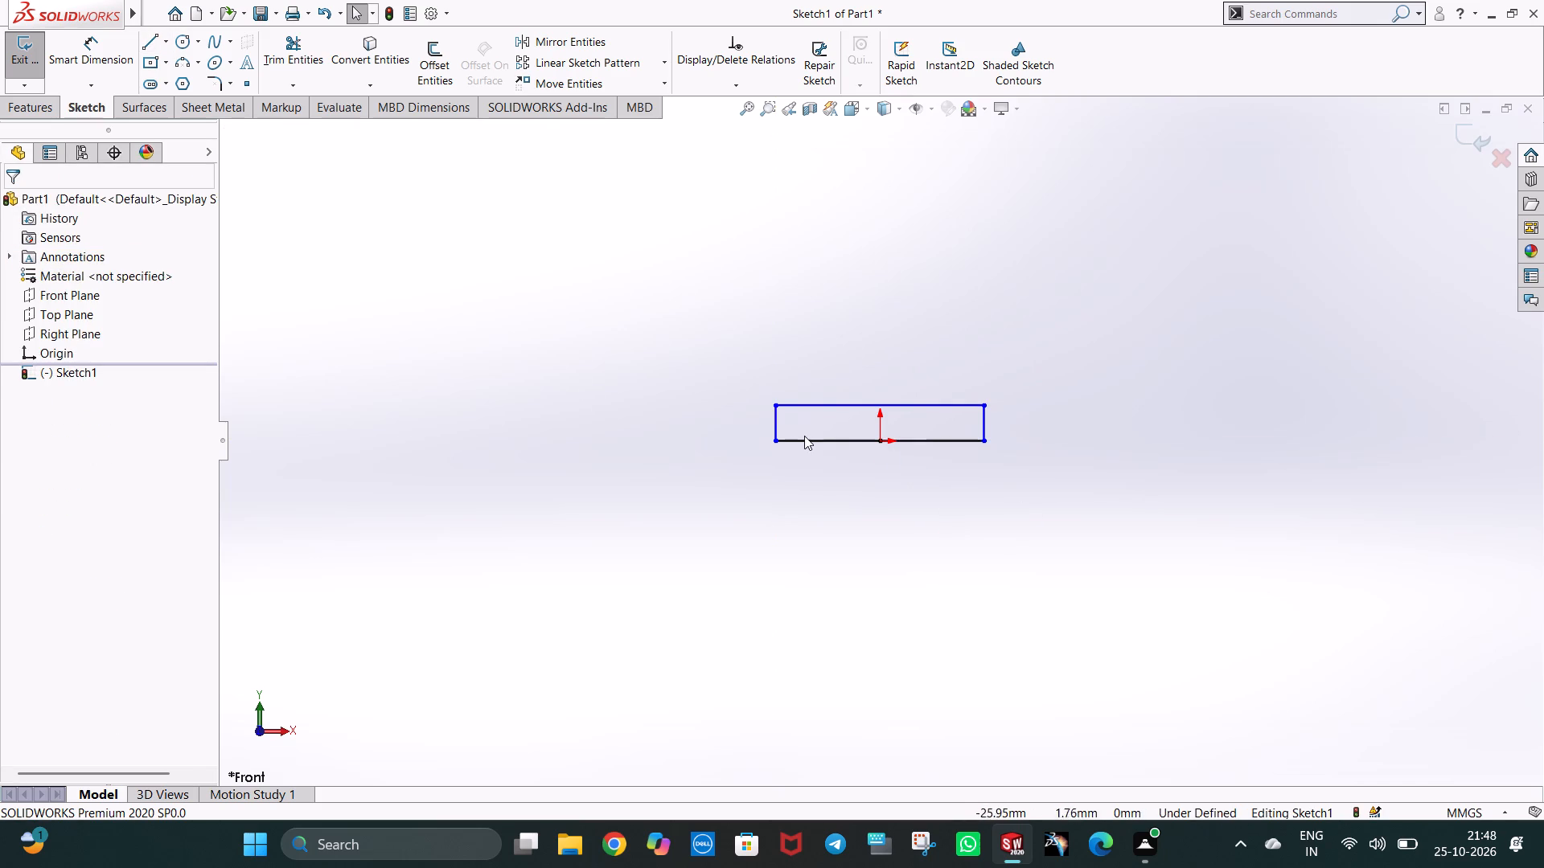
Extrude the rectangular profile 70 mm as a blind boss in the reversed direction.
left_click(25, 104)
left_click(33, 86)
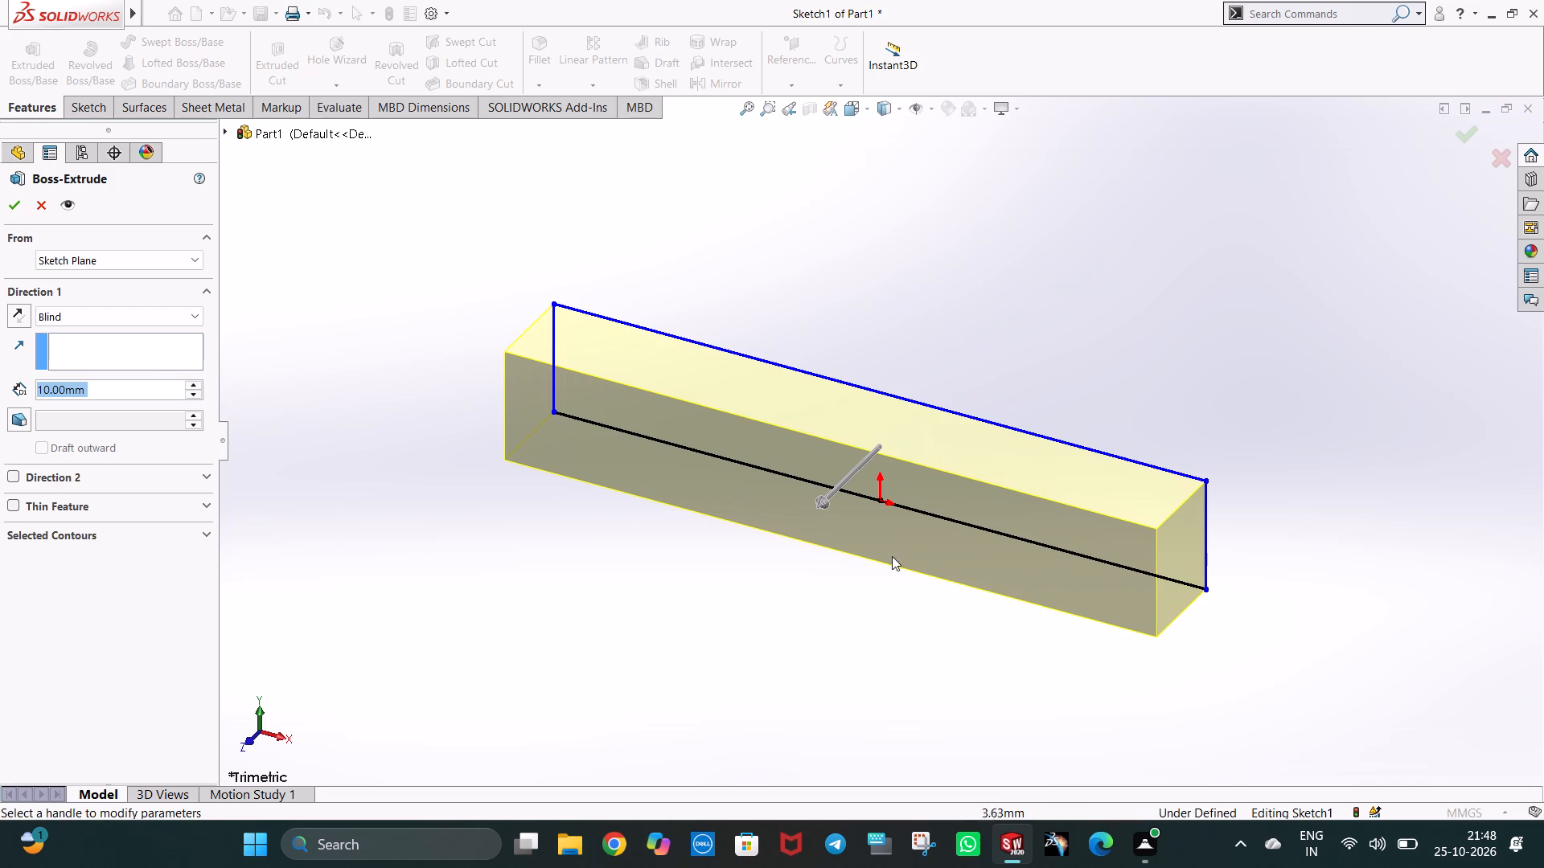
left_click(24, 317)
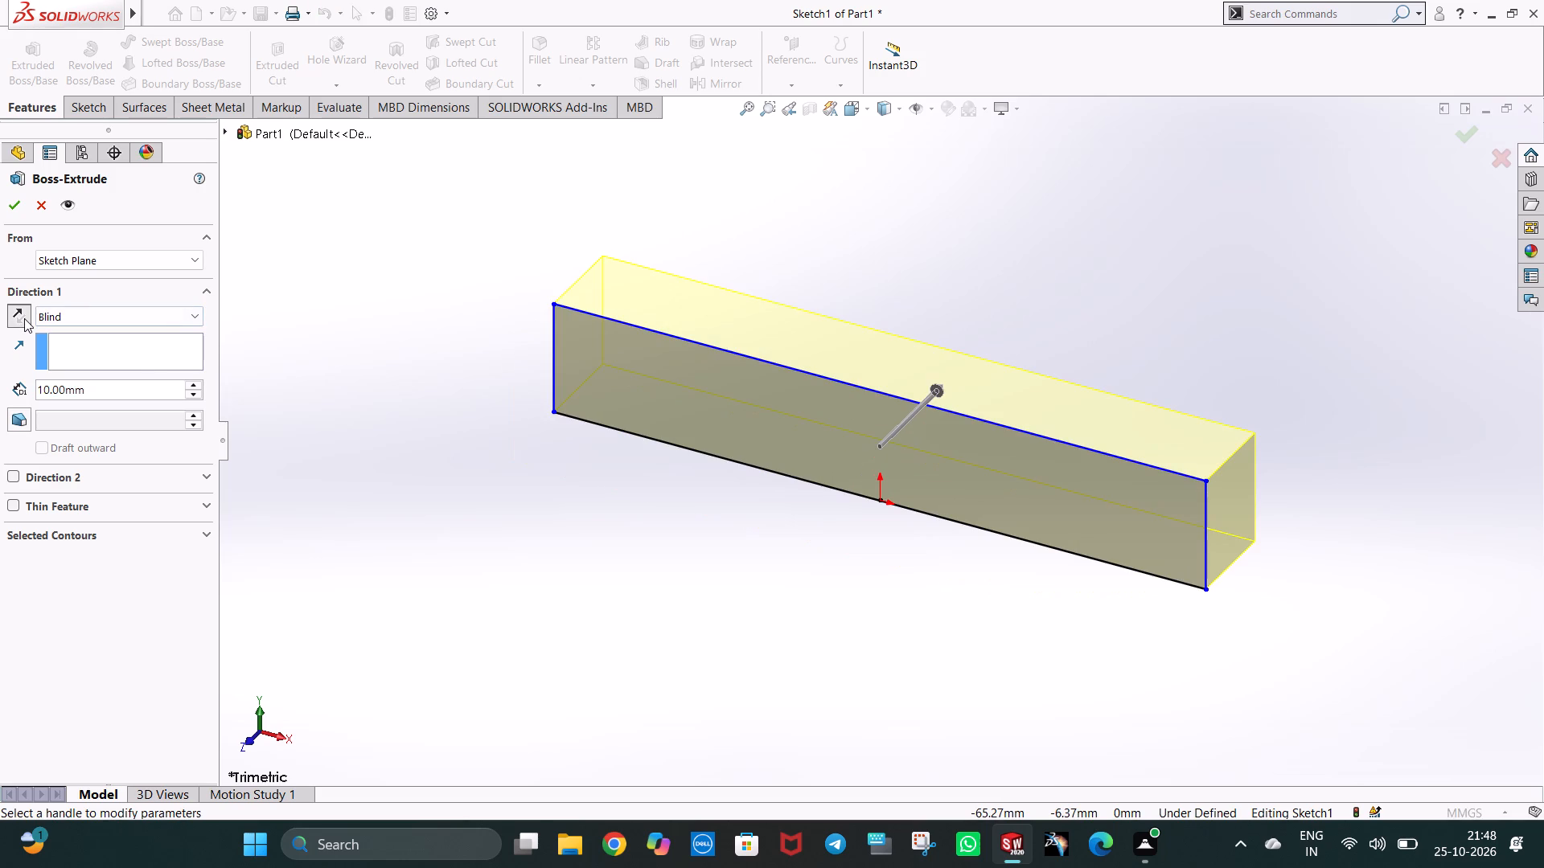
left_click(44, 388)
key("BackSpace")
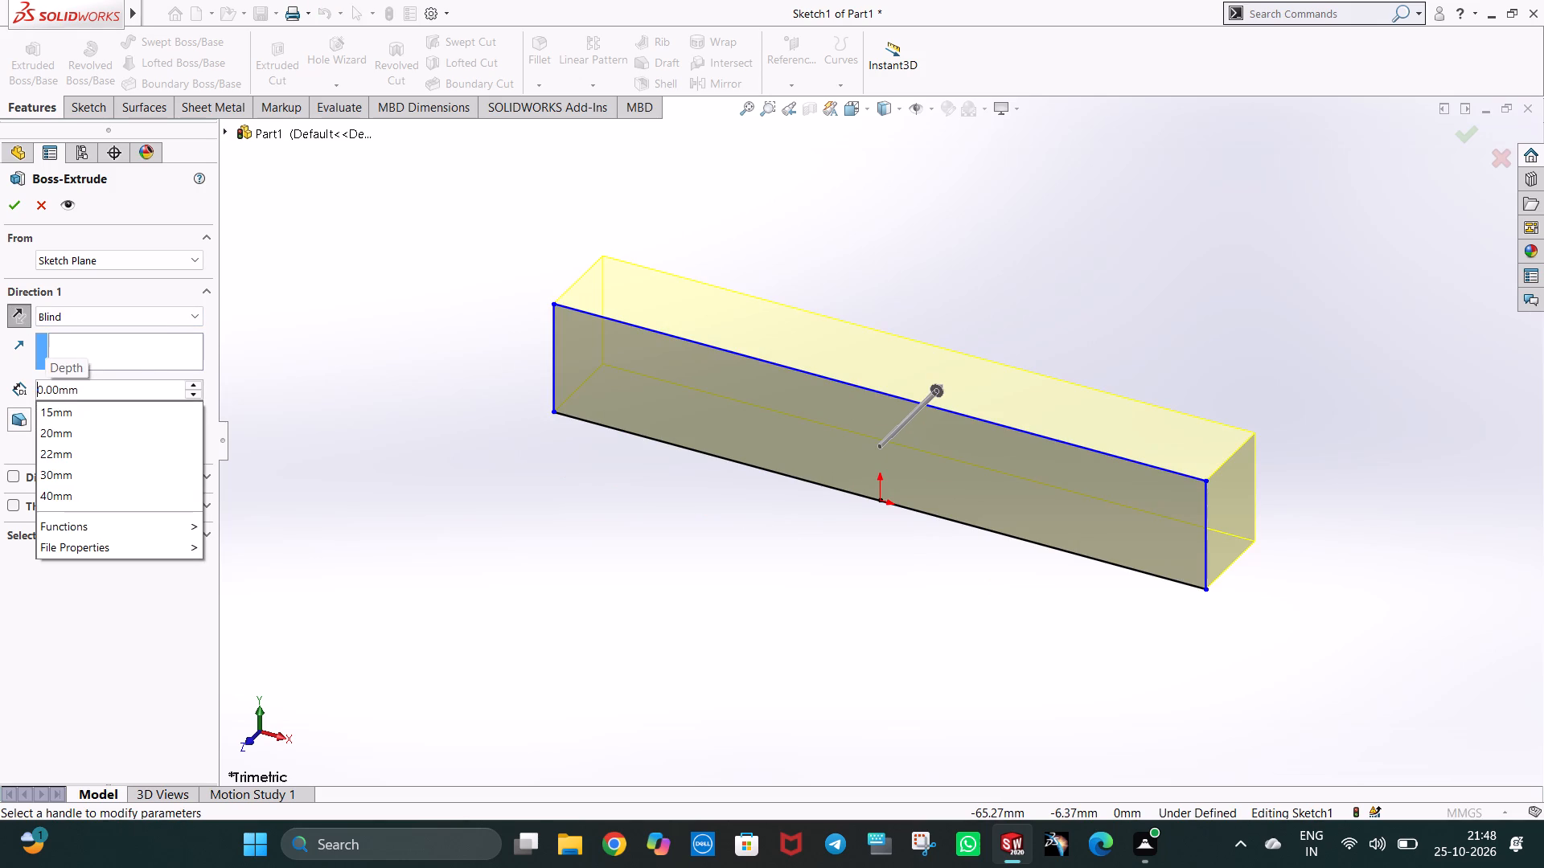
key("7")
key("Return")
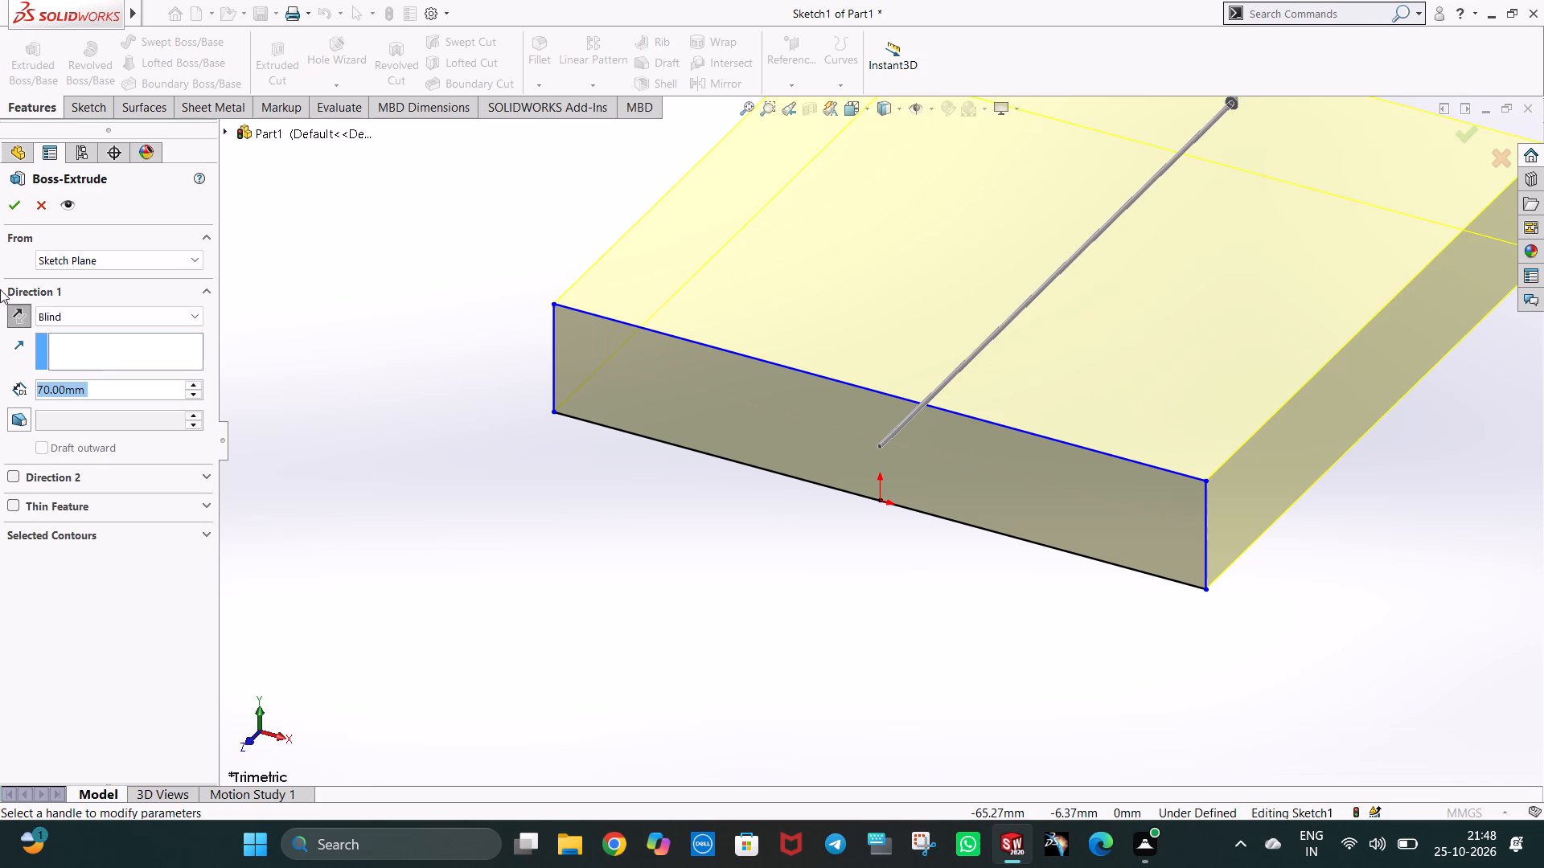
left_click(6, 211)
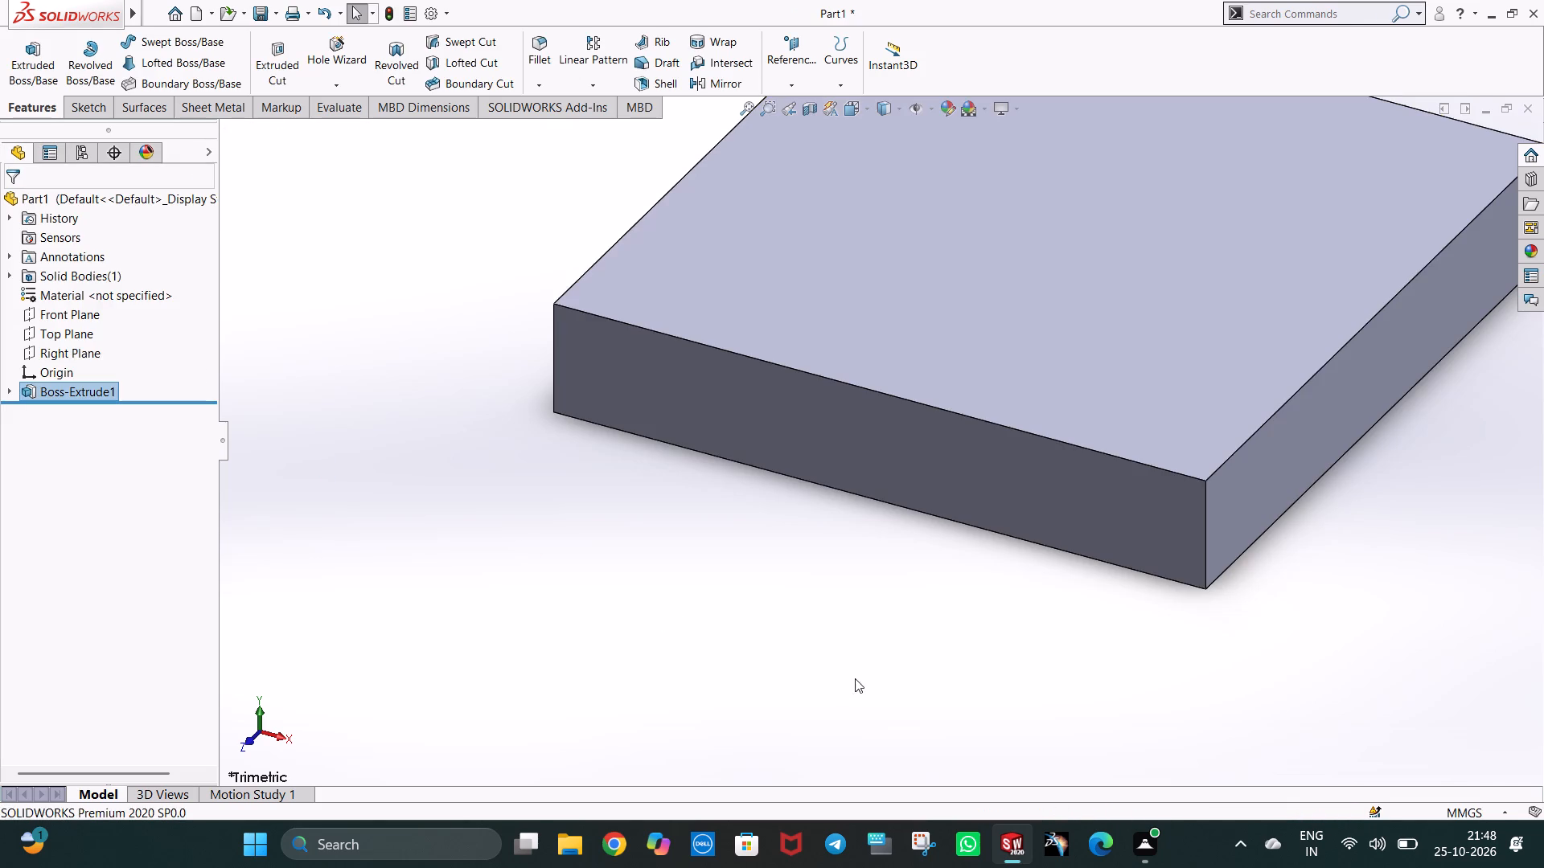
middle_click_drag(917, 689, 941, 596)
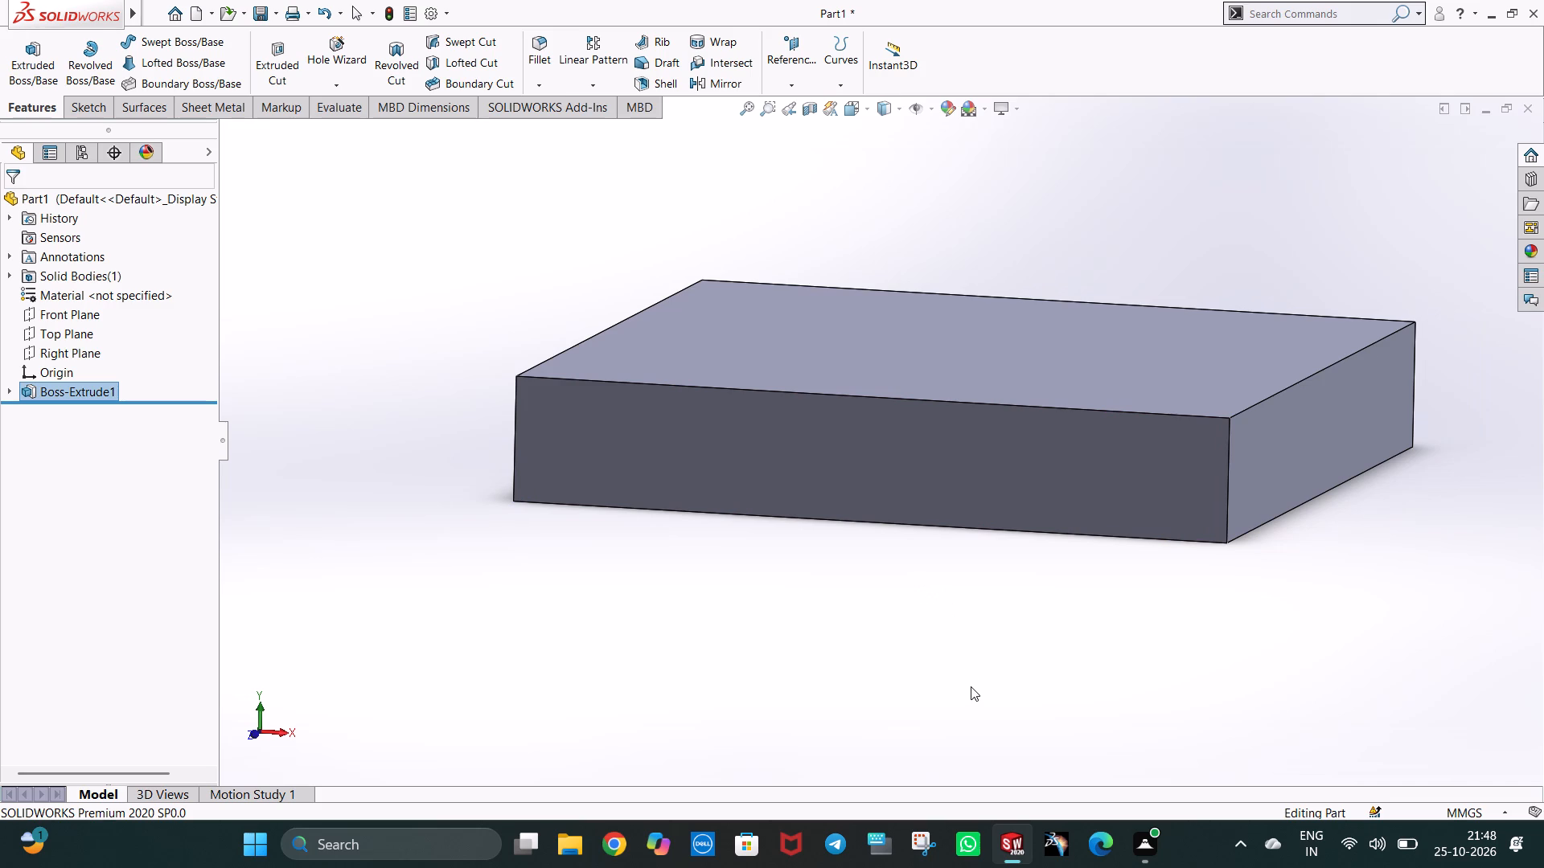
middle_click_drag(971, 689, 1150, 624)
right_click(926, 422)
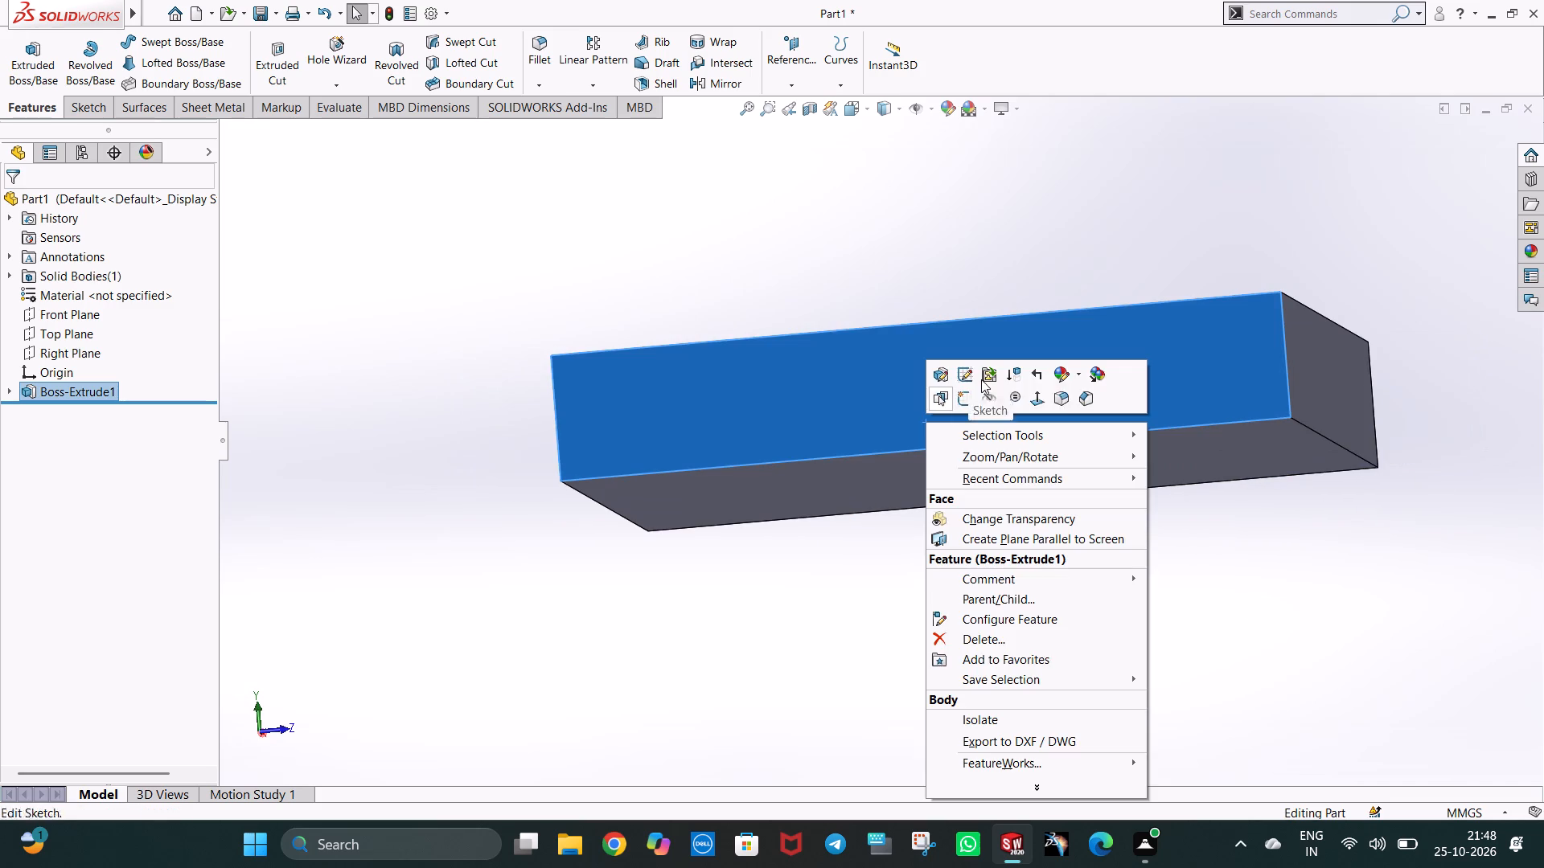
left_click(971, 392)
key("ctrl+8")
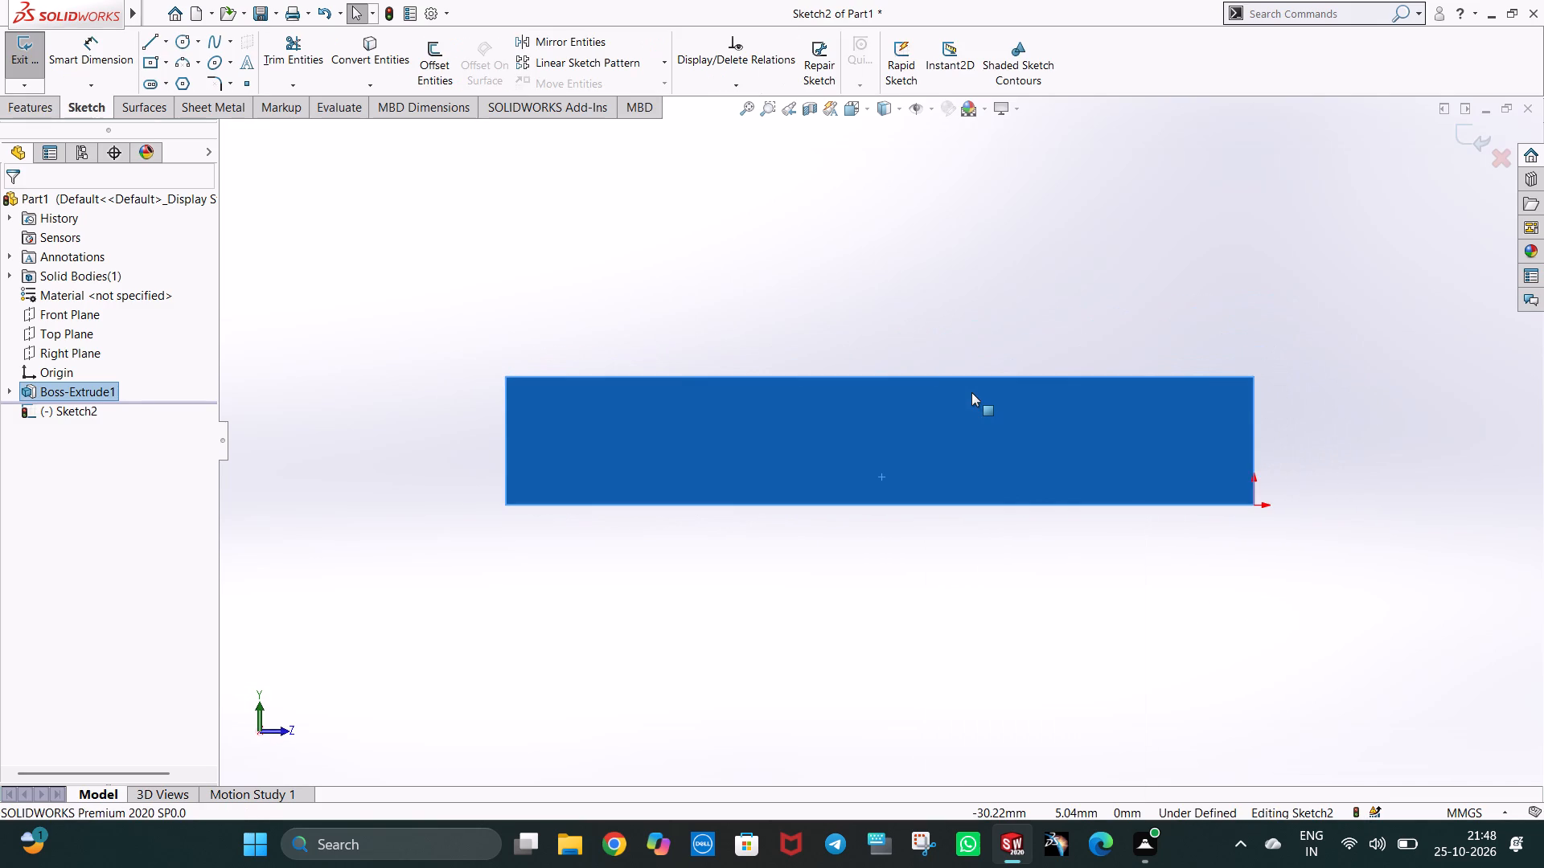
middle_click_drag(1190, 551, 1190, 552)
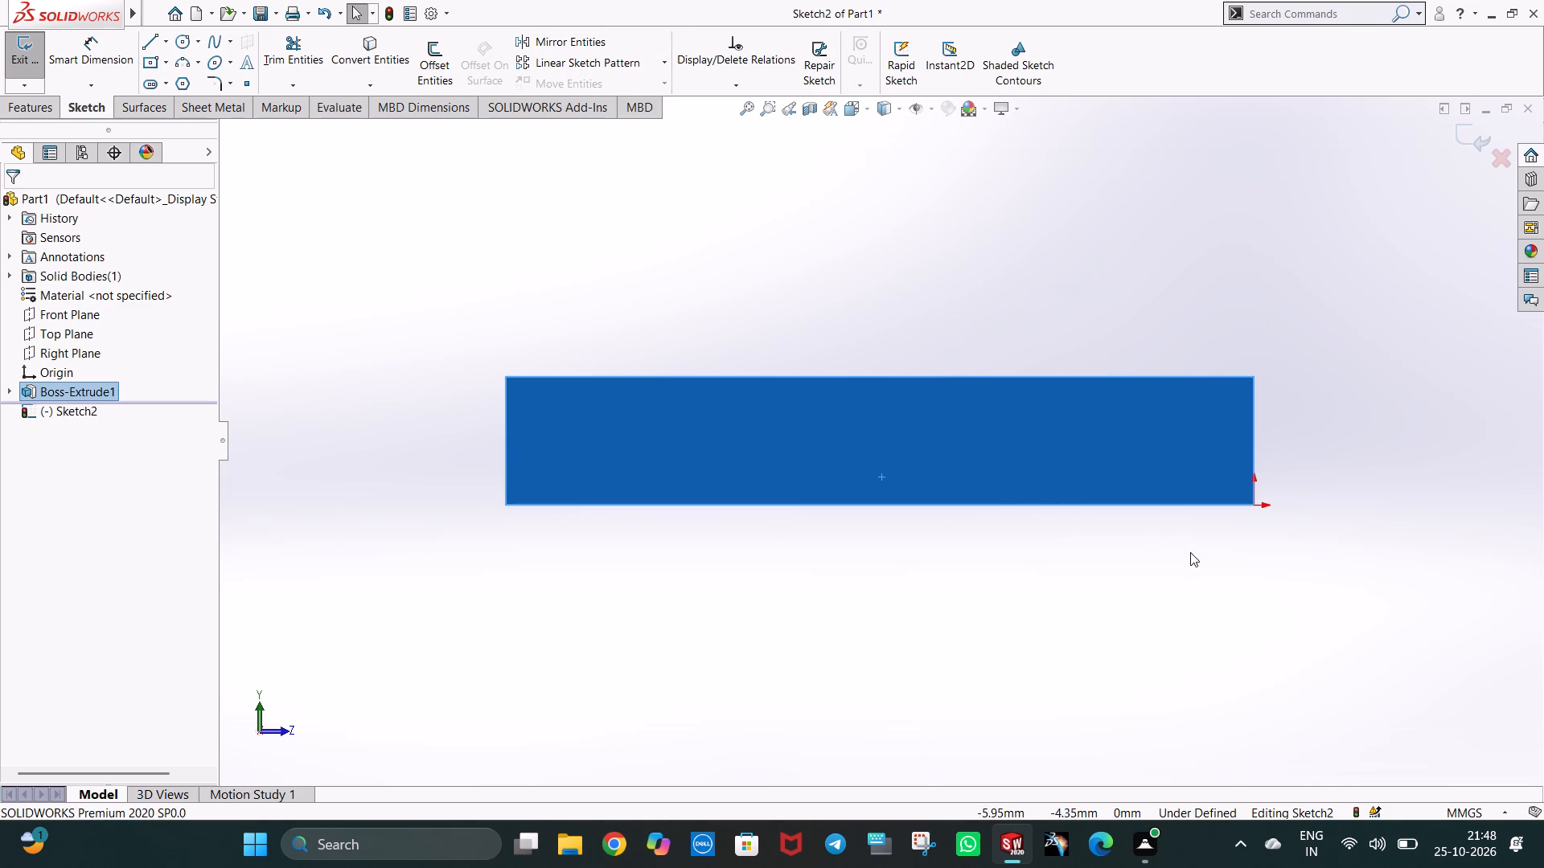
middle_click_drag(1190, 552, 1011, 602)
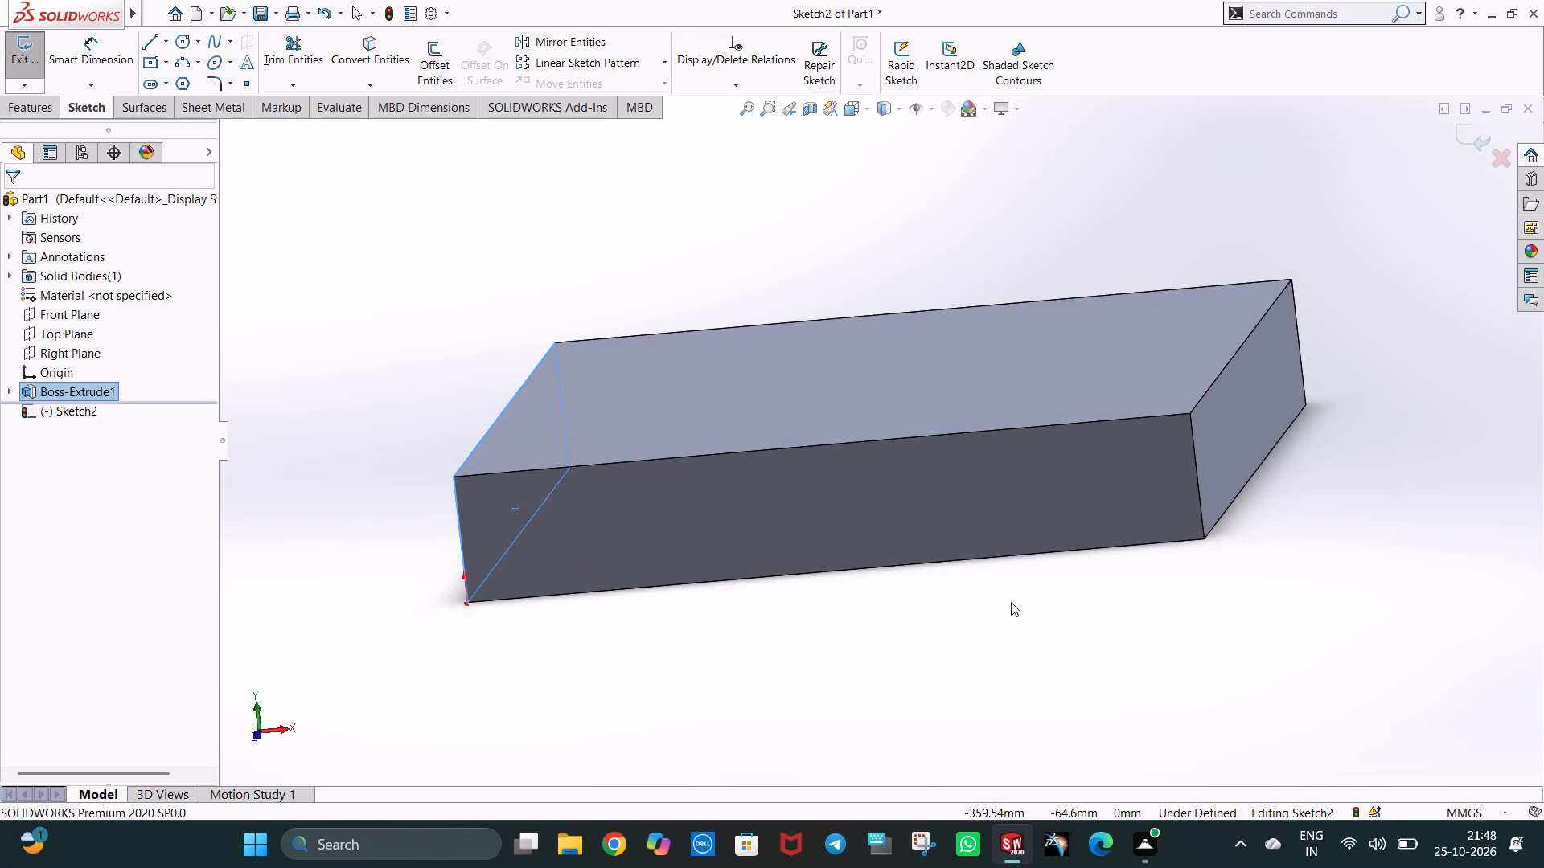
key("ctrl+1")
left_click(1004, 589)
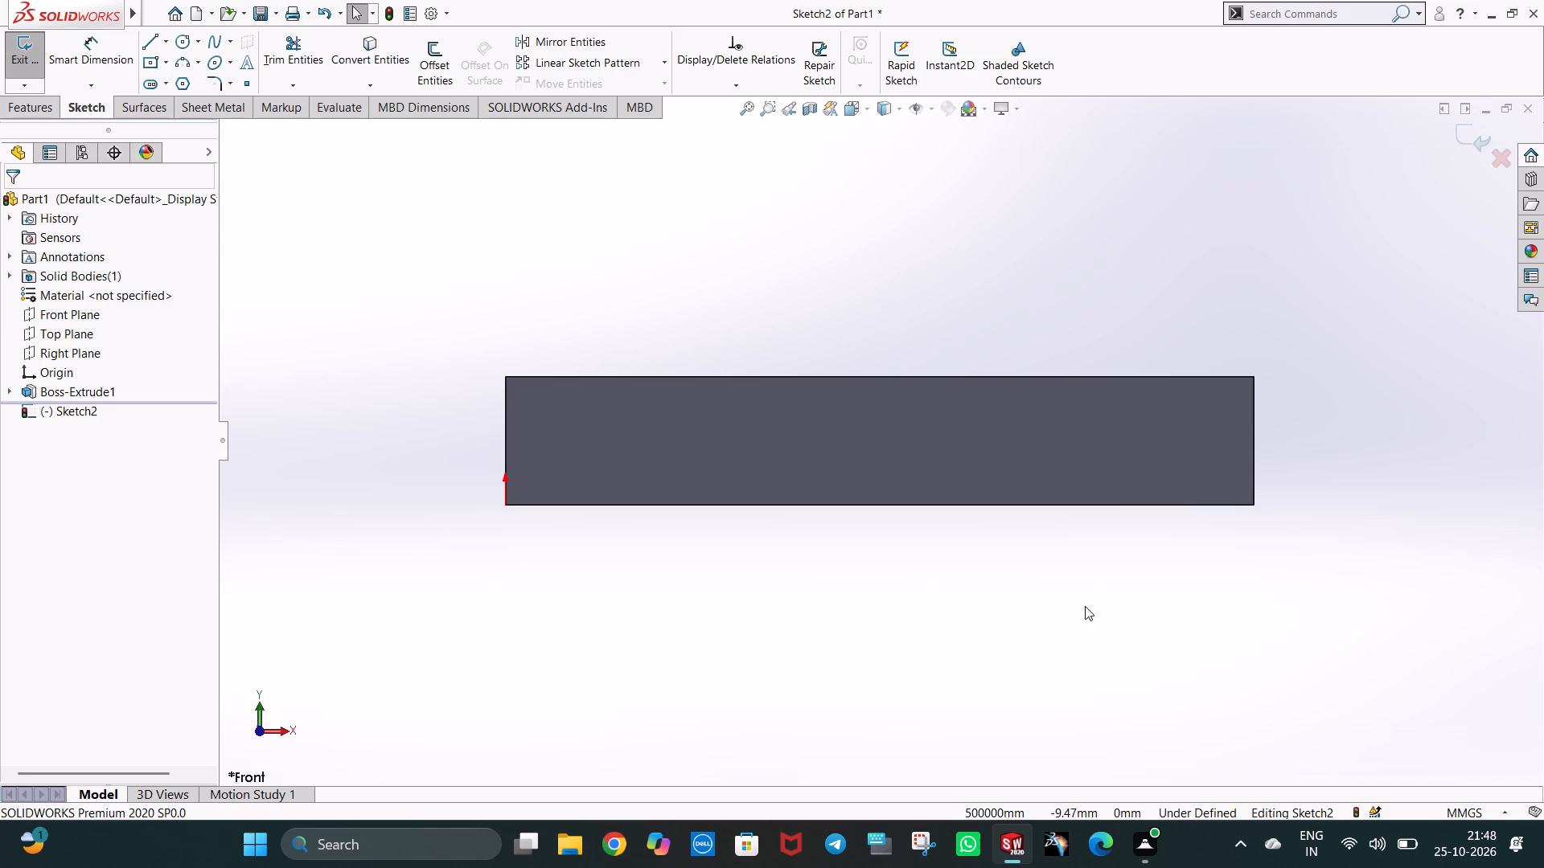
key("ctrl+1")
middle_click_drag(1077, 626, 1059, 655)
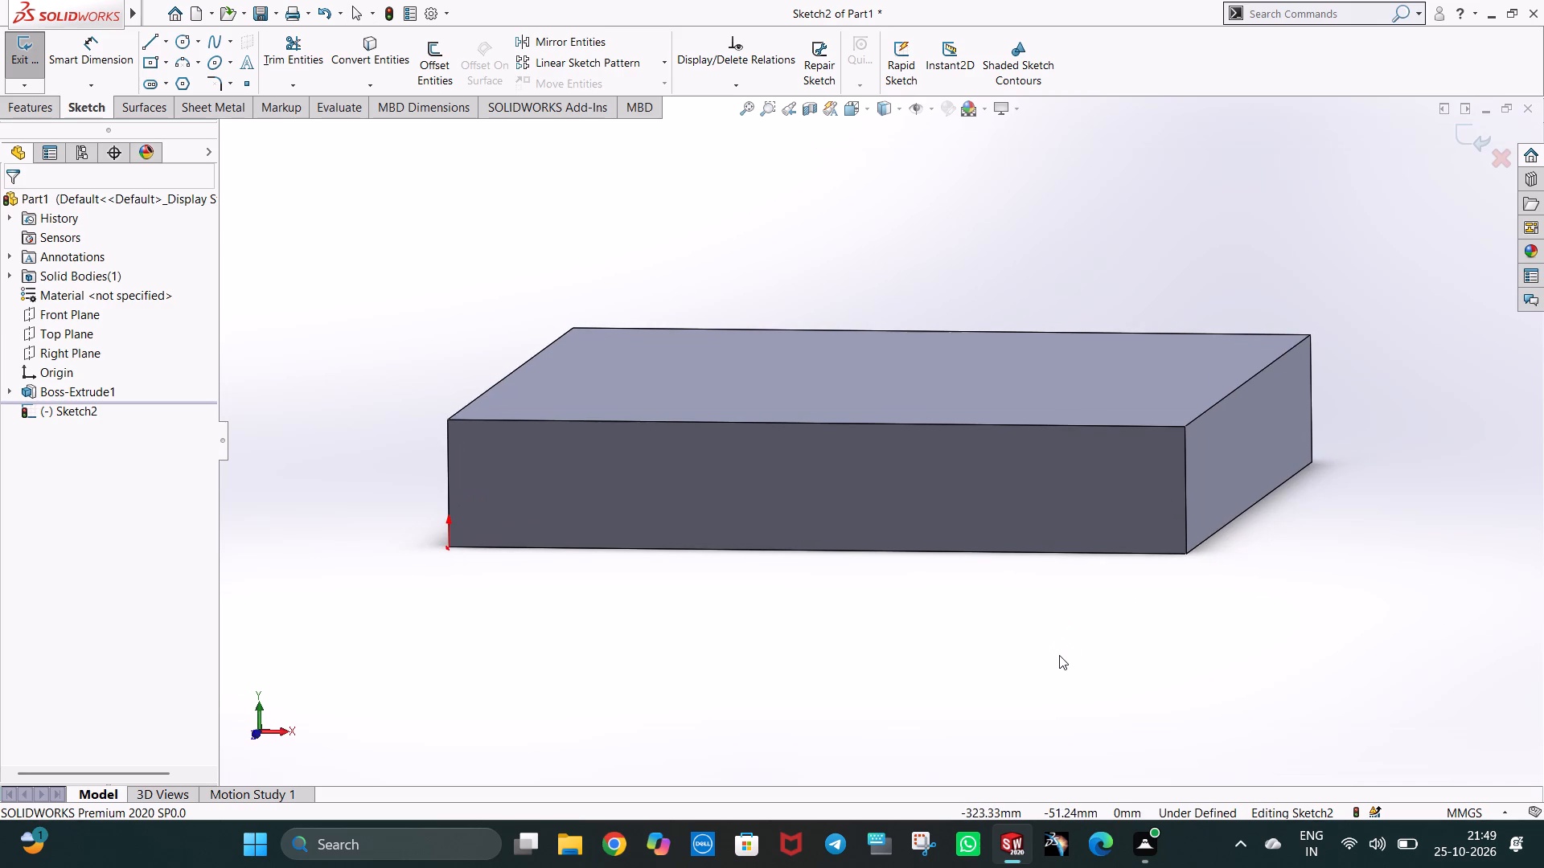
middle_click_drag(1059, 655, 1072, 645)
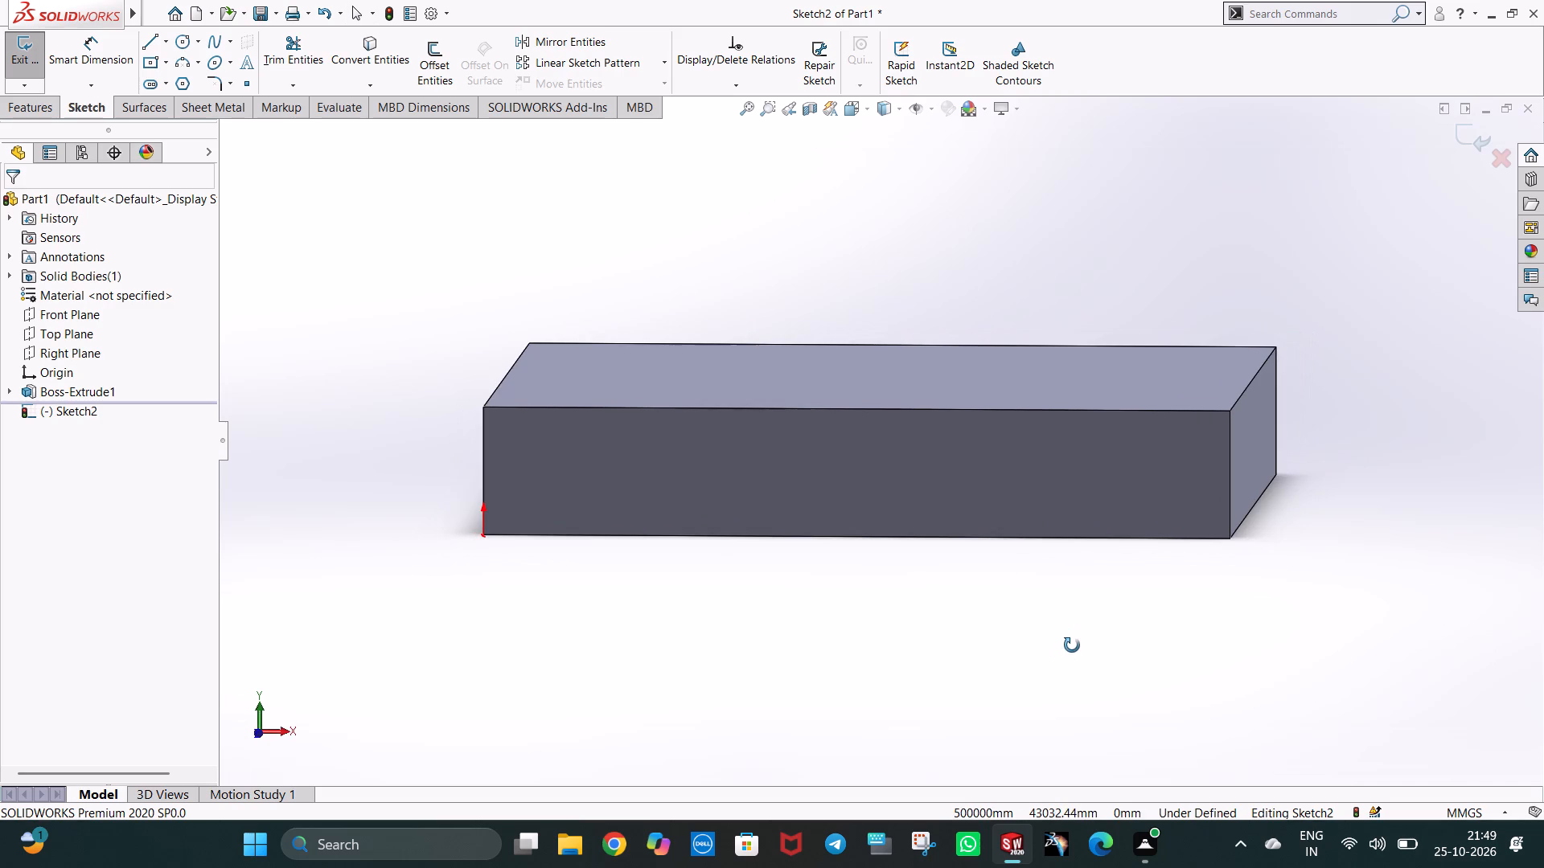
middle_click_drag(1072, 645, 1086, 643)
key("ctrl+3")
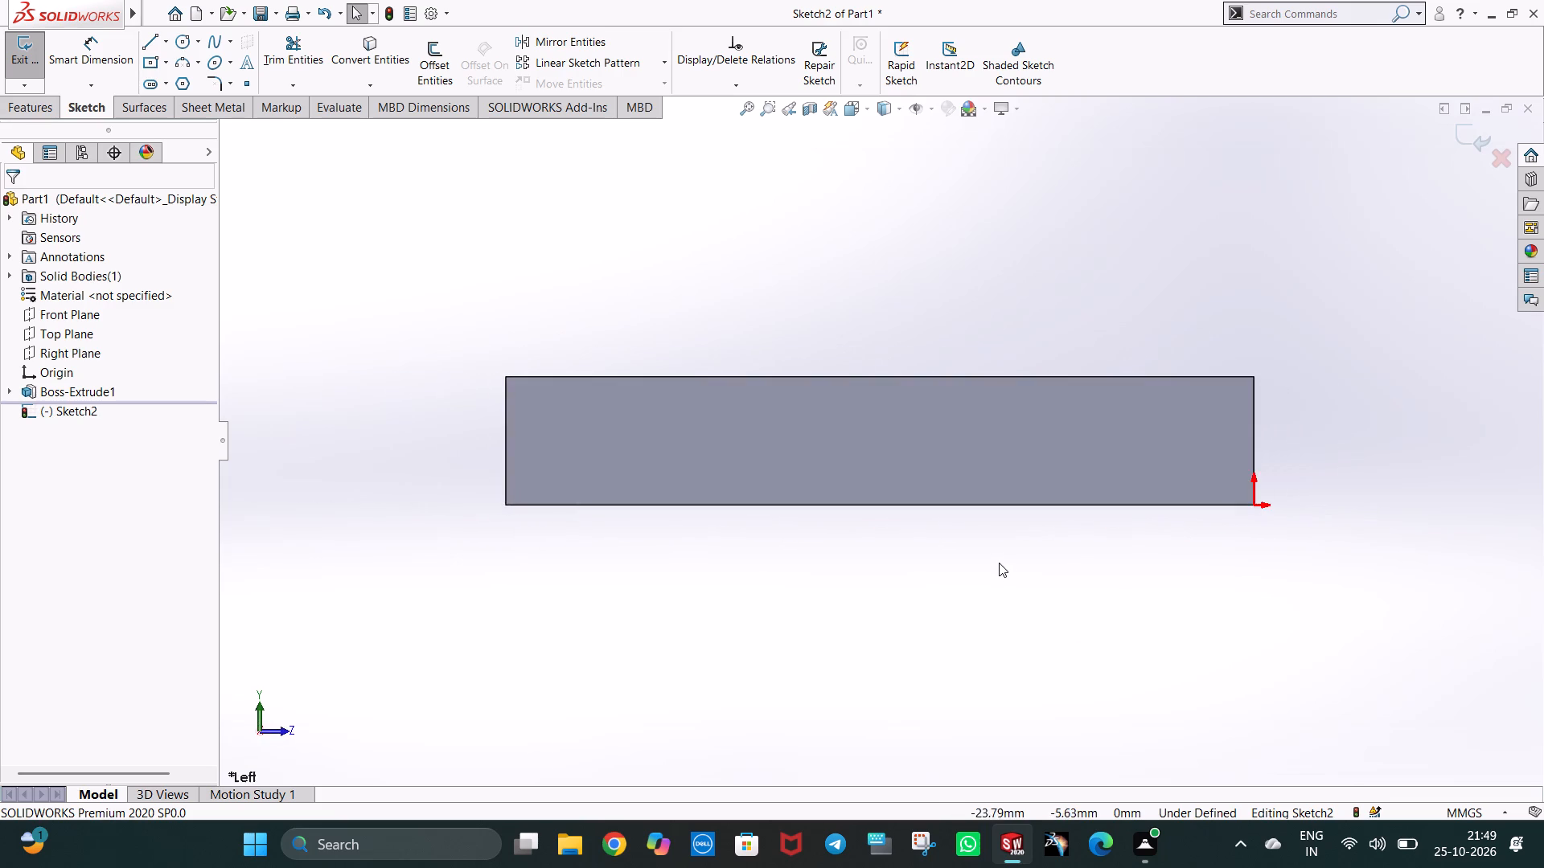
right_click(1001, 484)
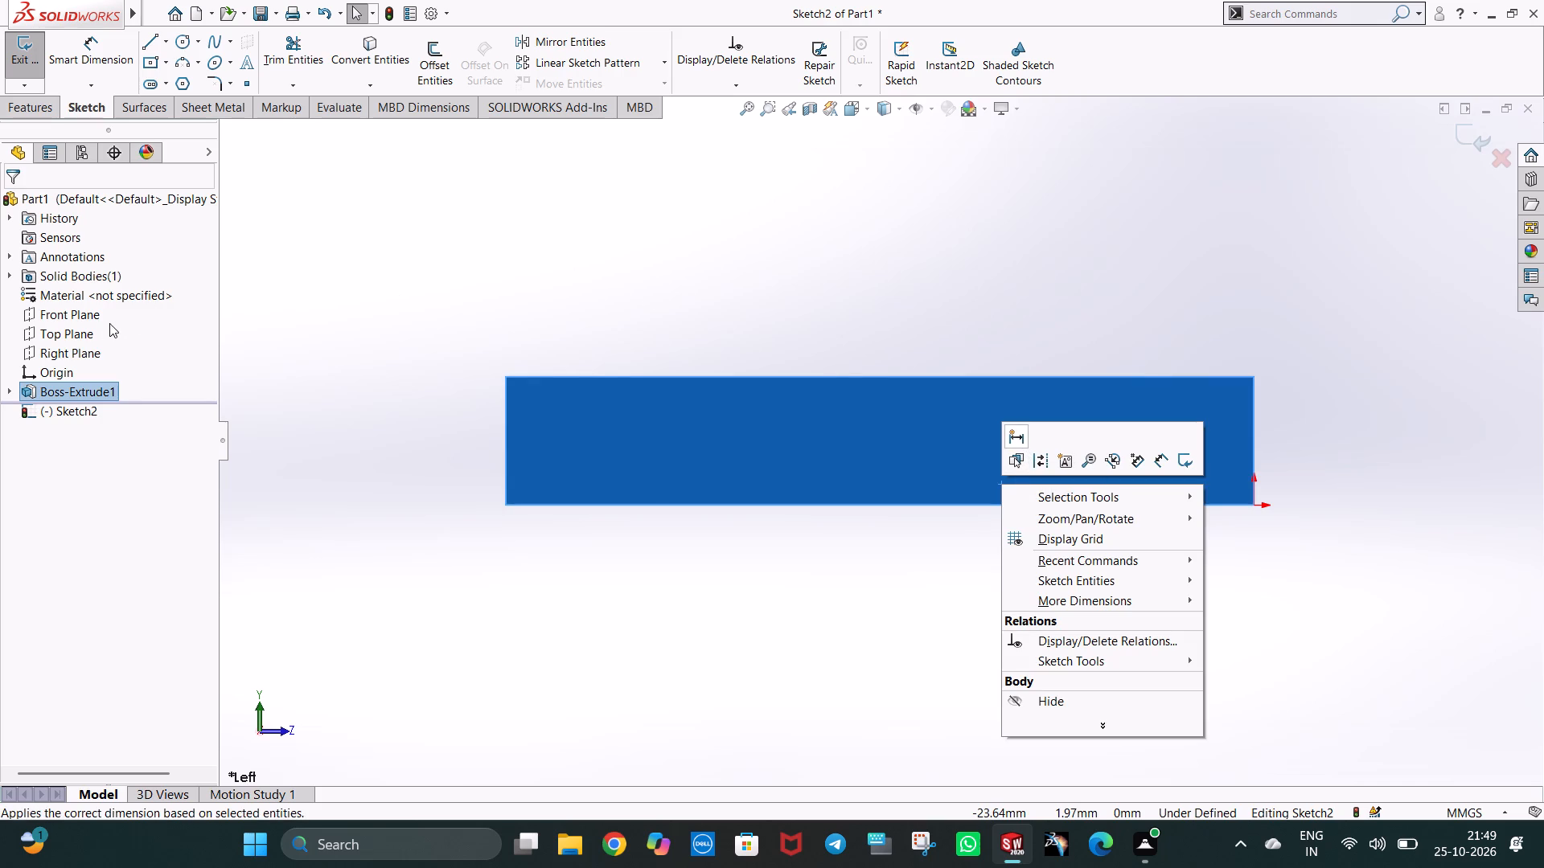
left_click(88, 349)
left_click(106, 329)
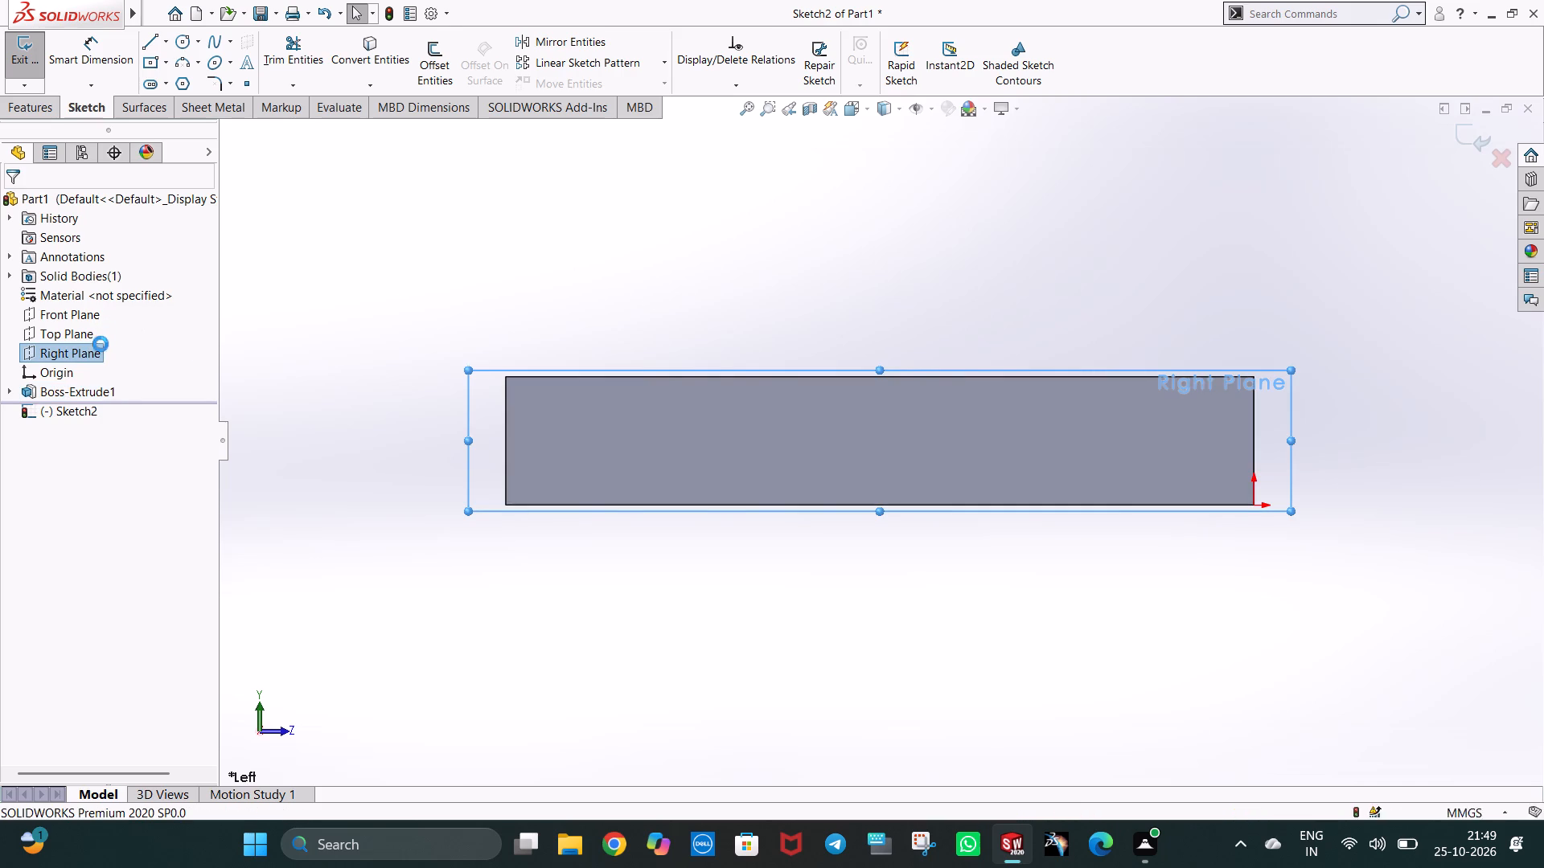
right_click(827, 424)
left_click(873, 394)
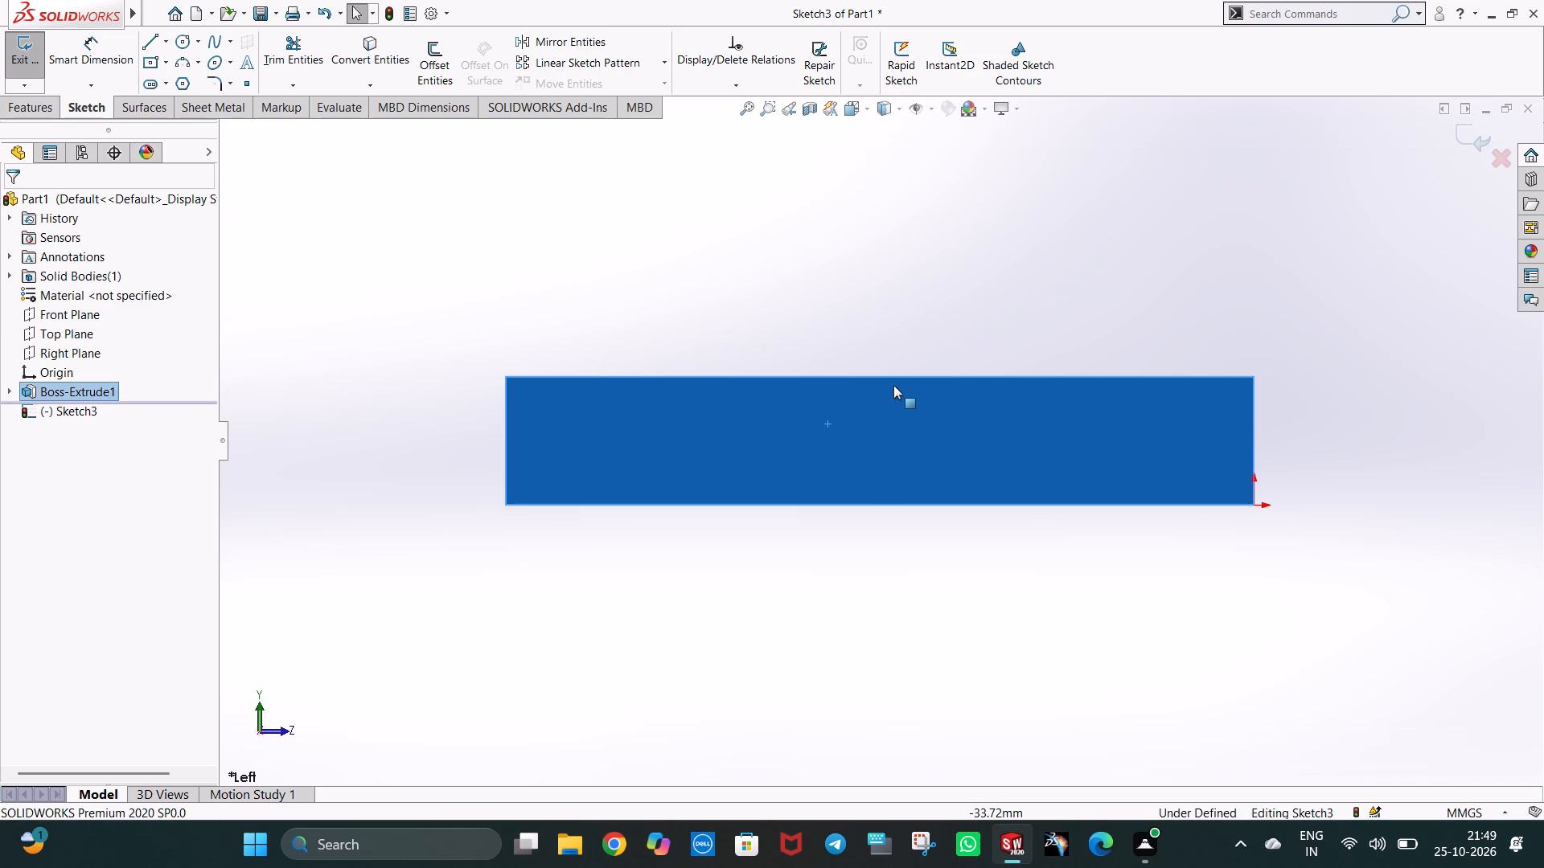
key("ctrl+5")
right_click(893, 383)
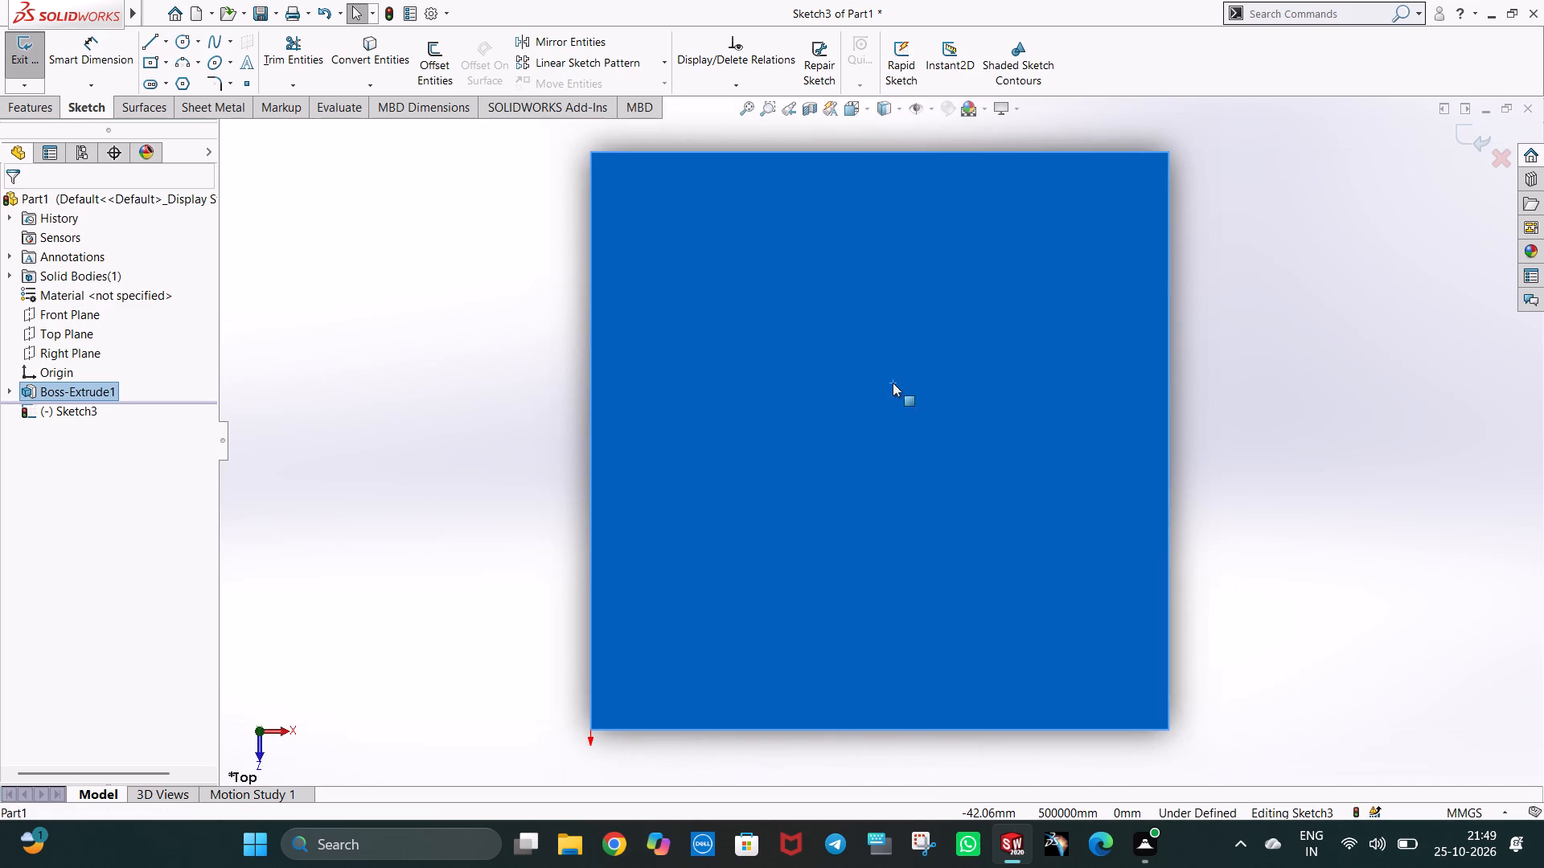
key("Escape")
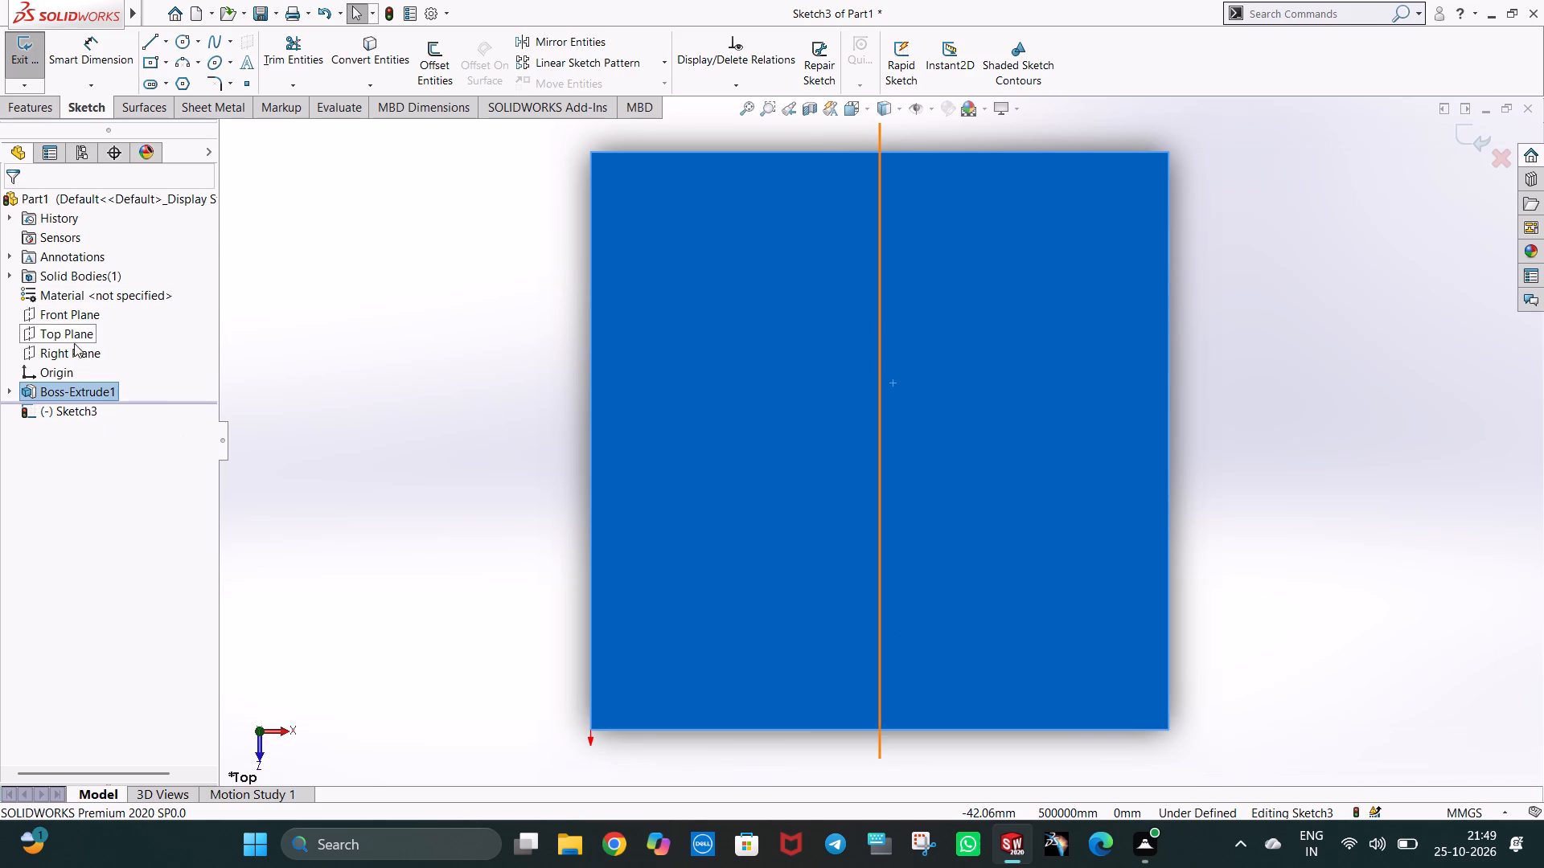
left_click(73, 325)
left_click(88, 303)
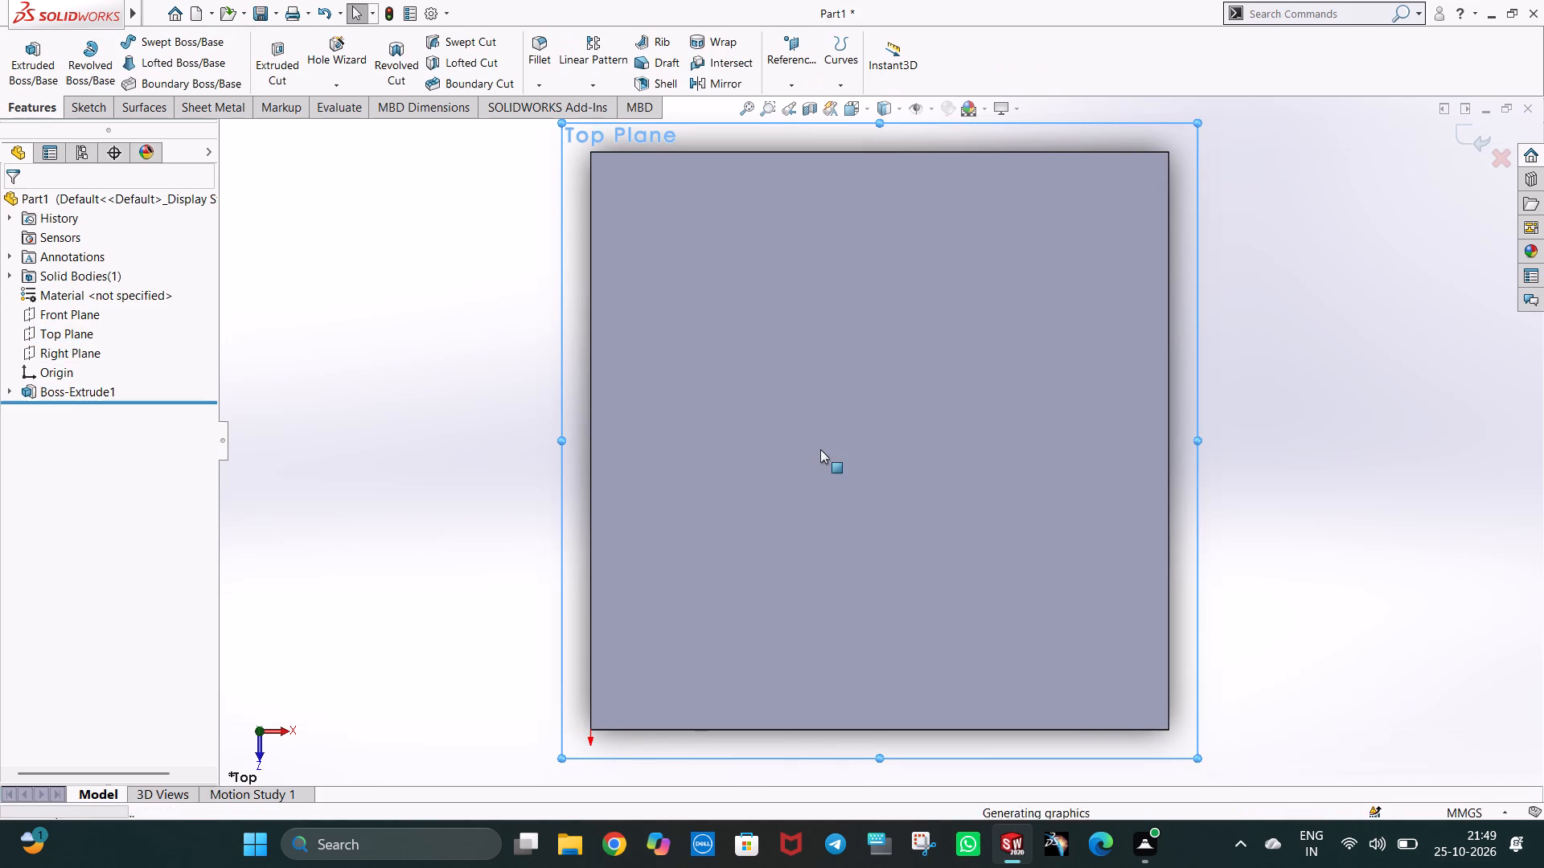
Start a sketch on the block's top face and draw a 35 mm horizontal line from the origin to the positive-X corner.
right_click(820, 448)
left_click(856, 426)
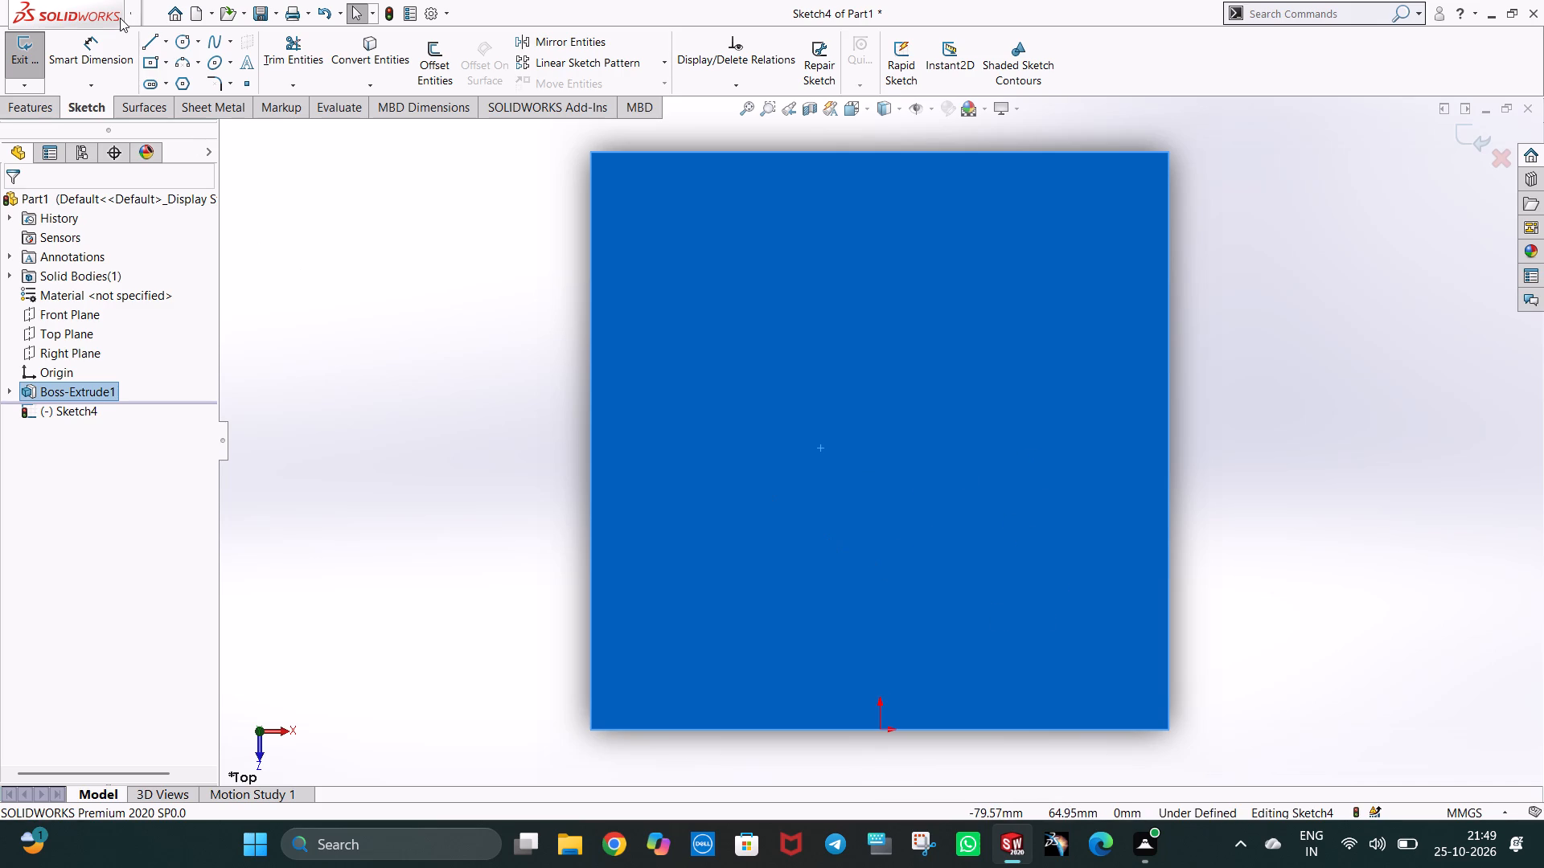
left_click(143, 43)
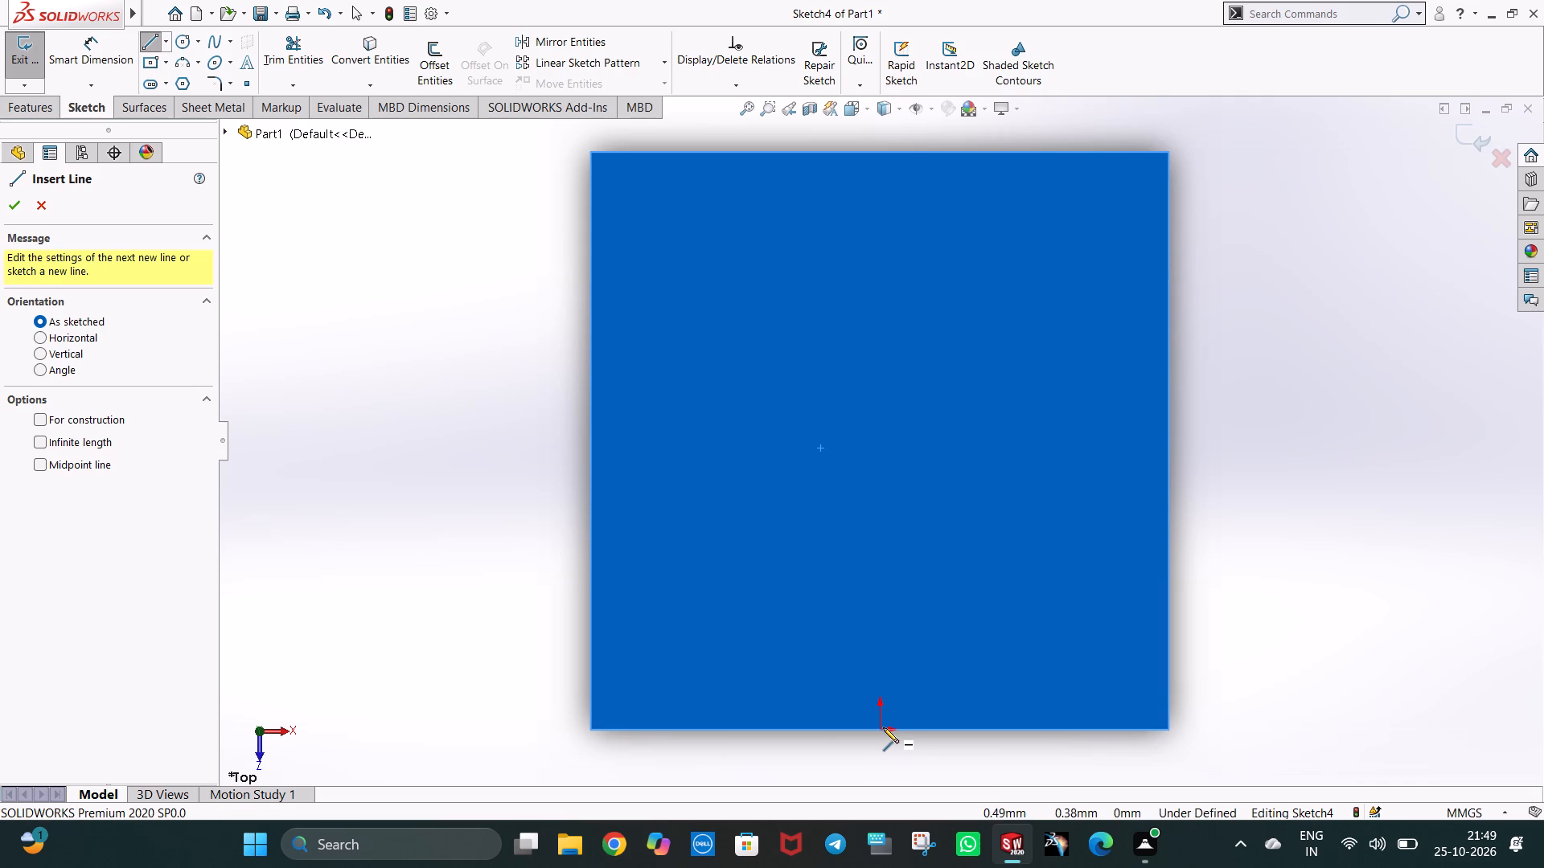
left_click(882, 729)
middle_click_drag(868, 682, 868, 682)
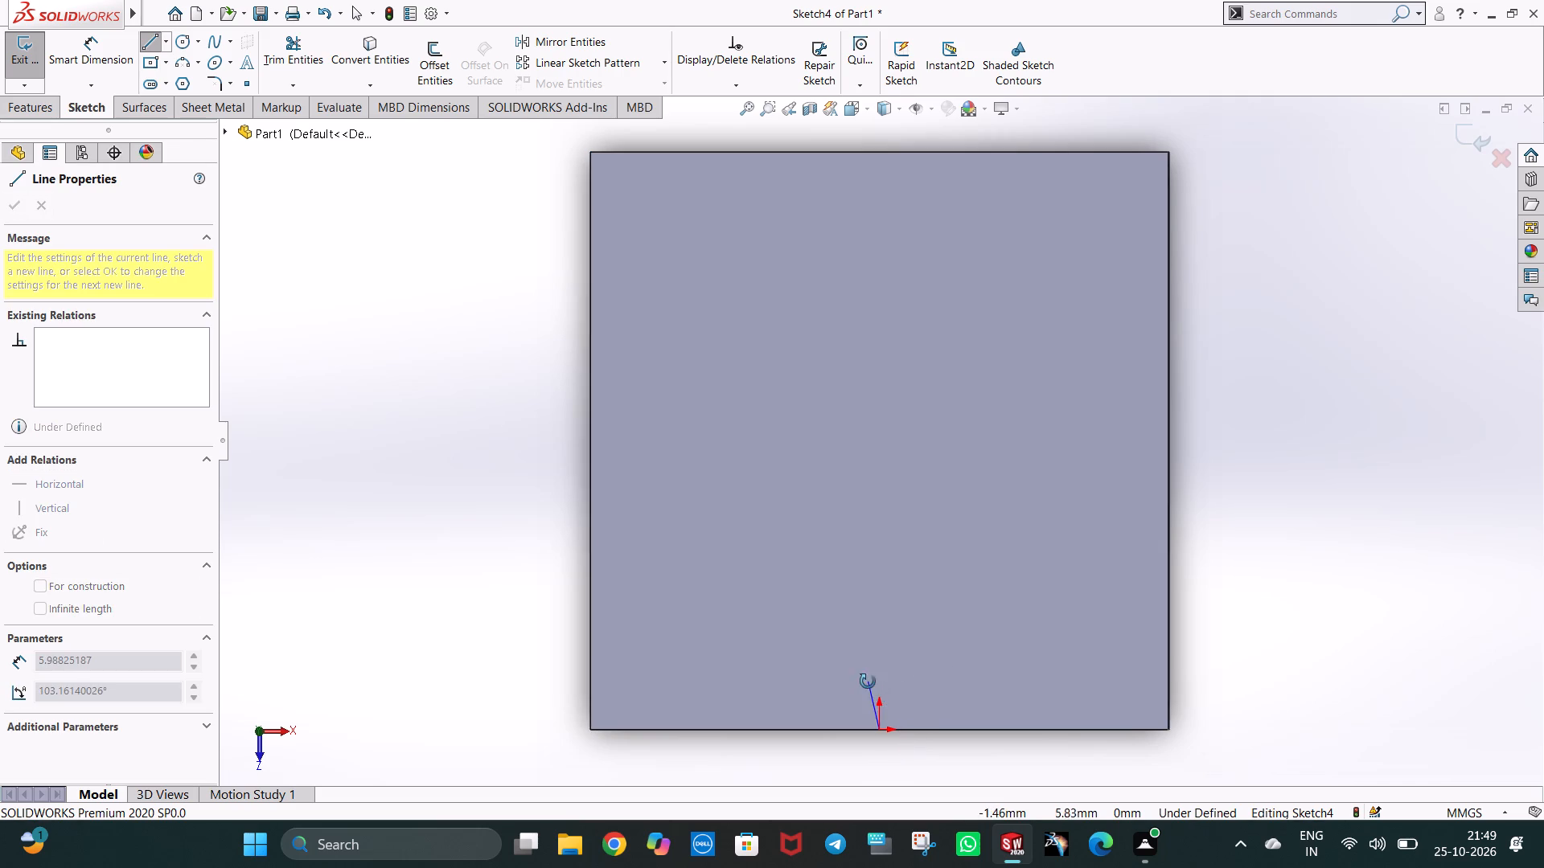
middle_click_drag(868, 682, 889, 614)
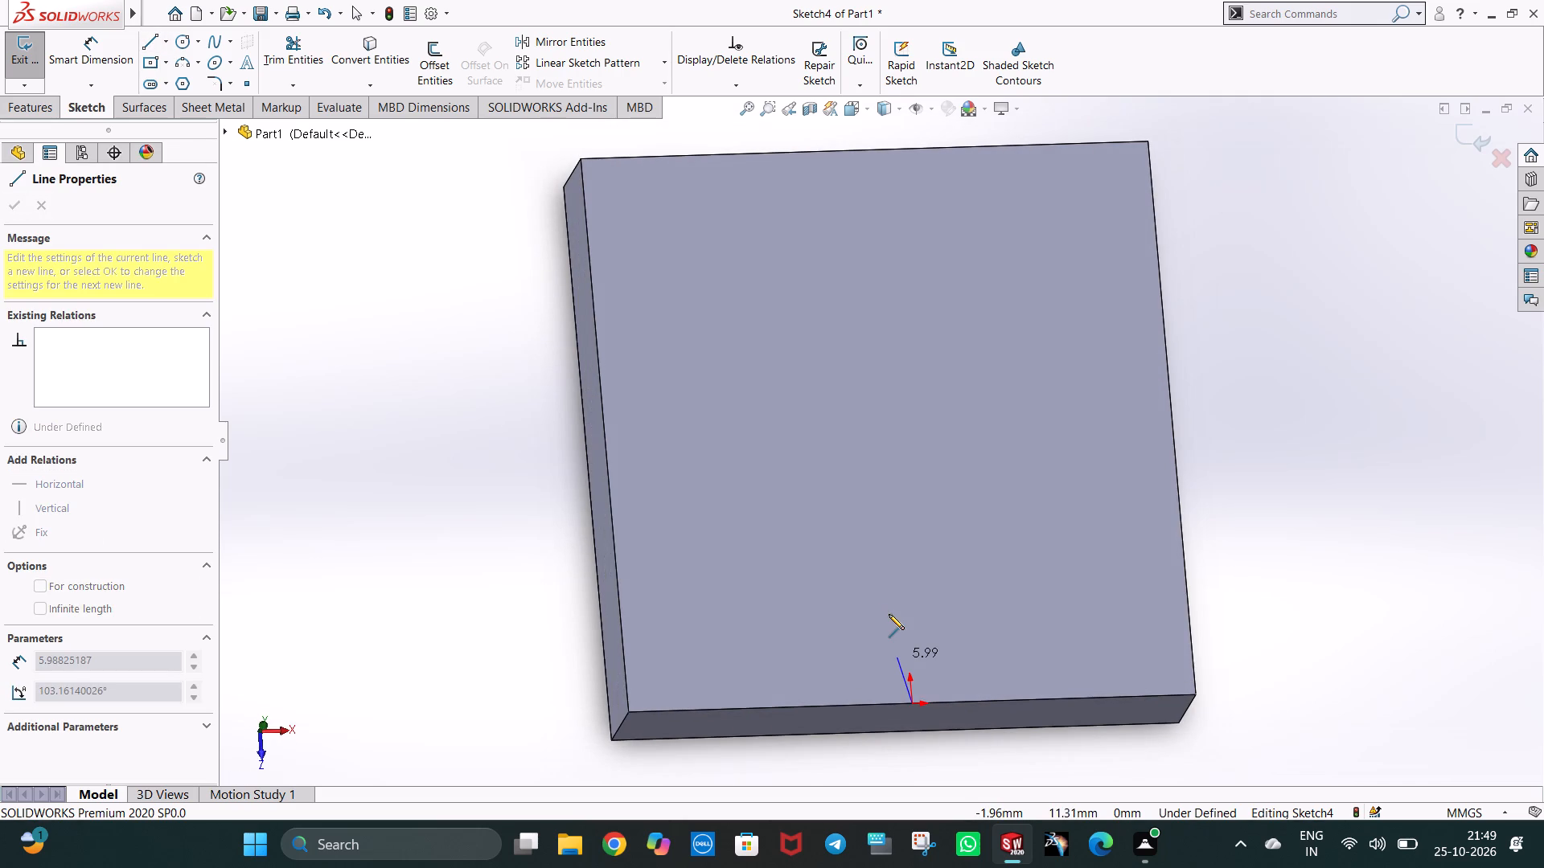
key("ctrl+5")
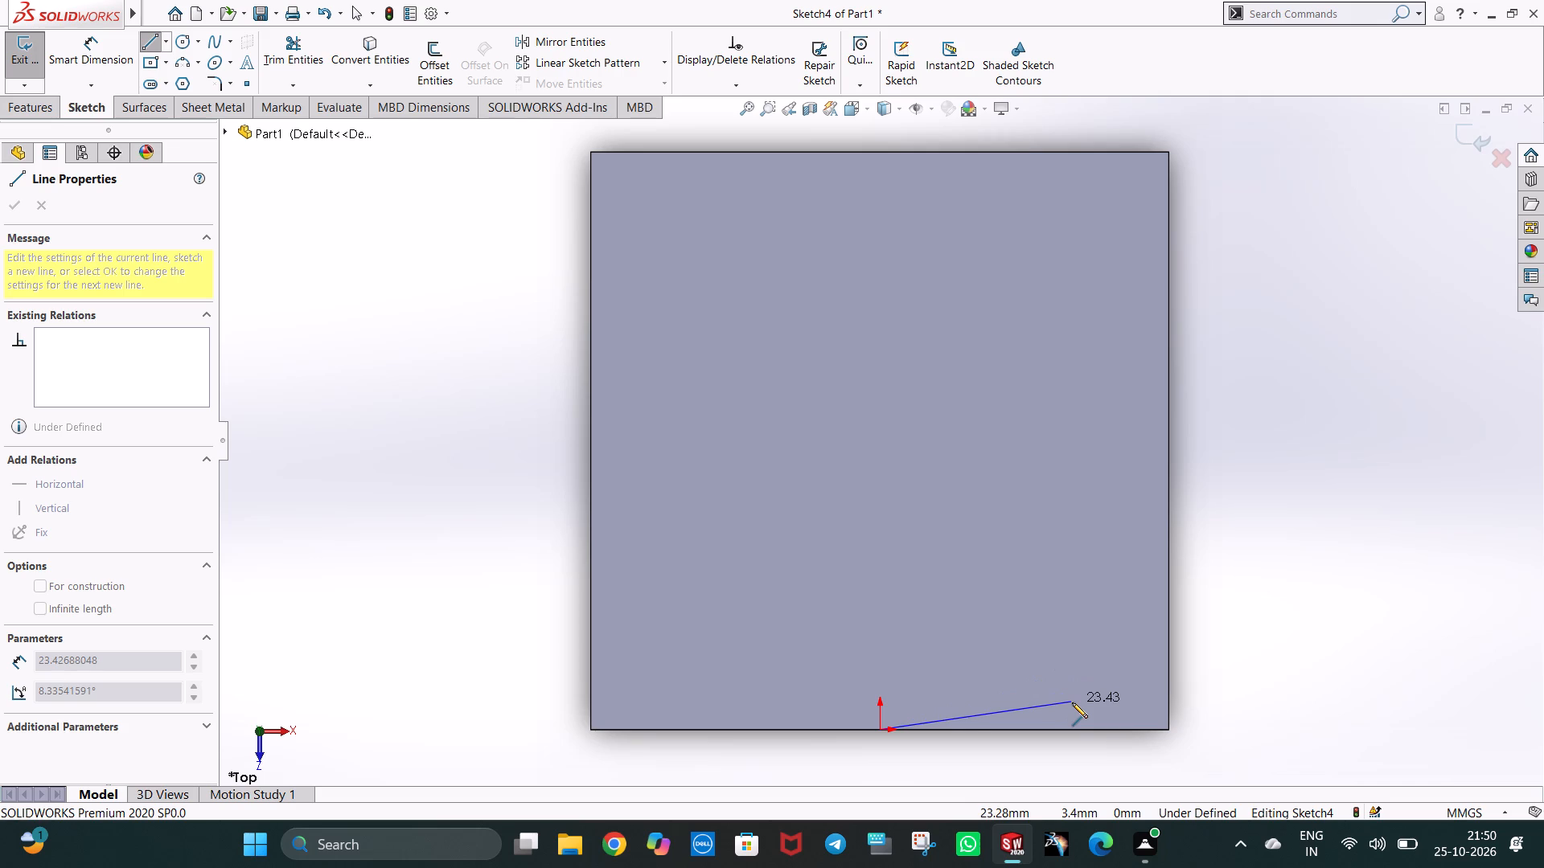
left_click(1167, 730)
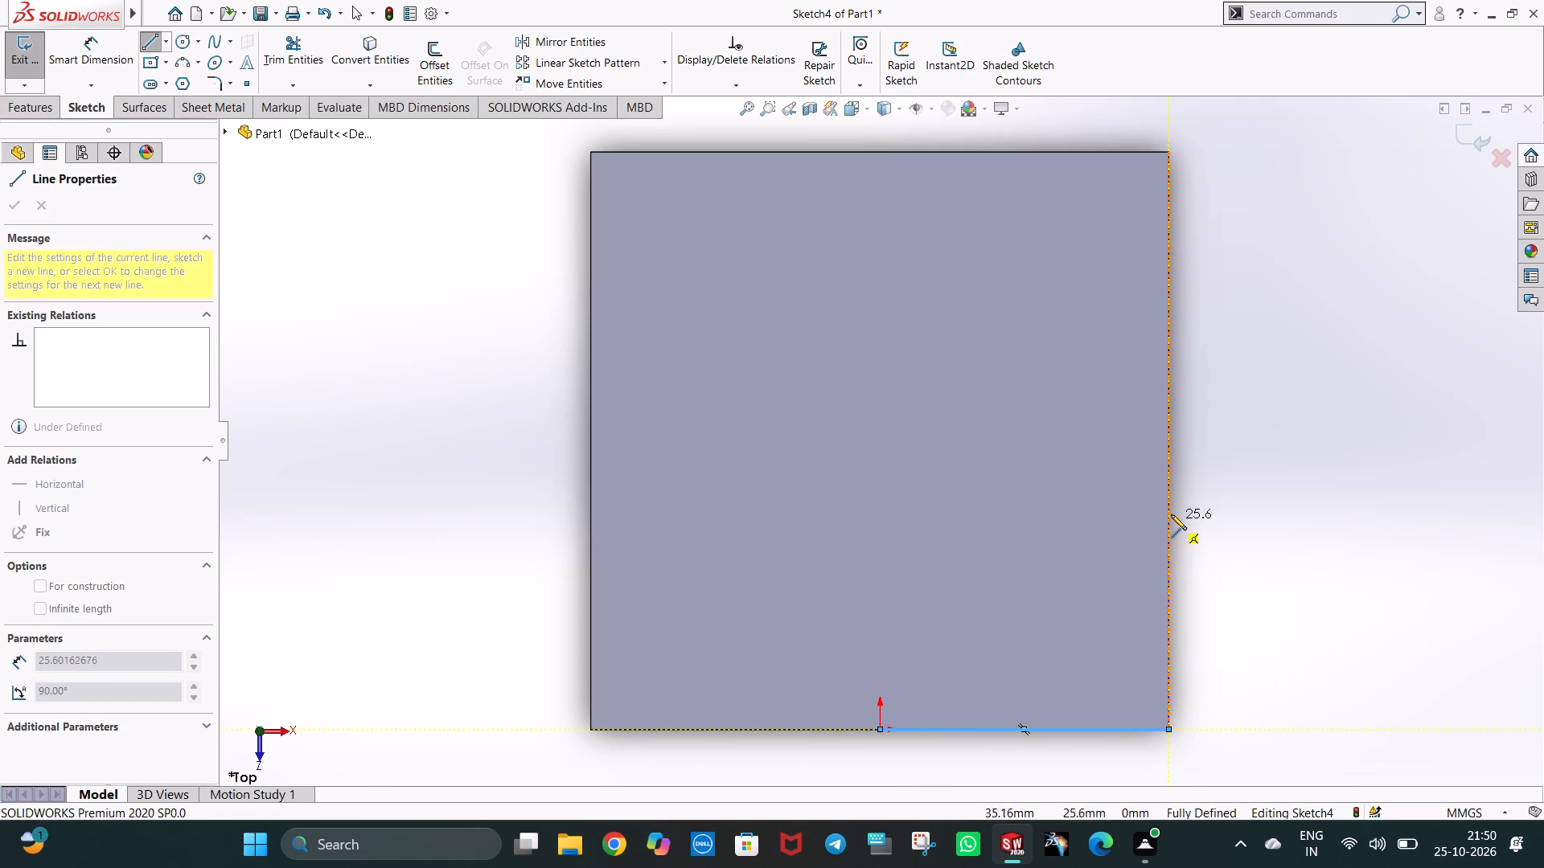
Continue the chain with a vertical line about 35.4 mm long along the block's edge, an inward diagonal and a short horizontal line.
left_click(1165, 437)
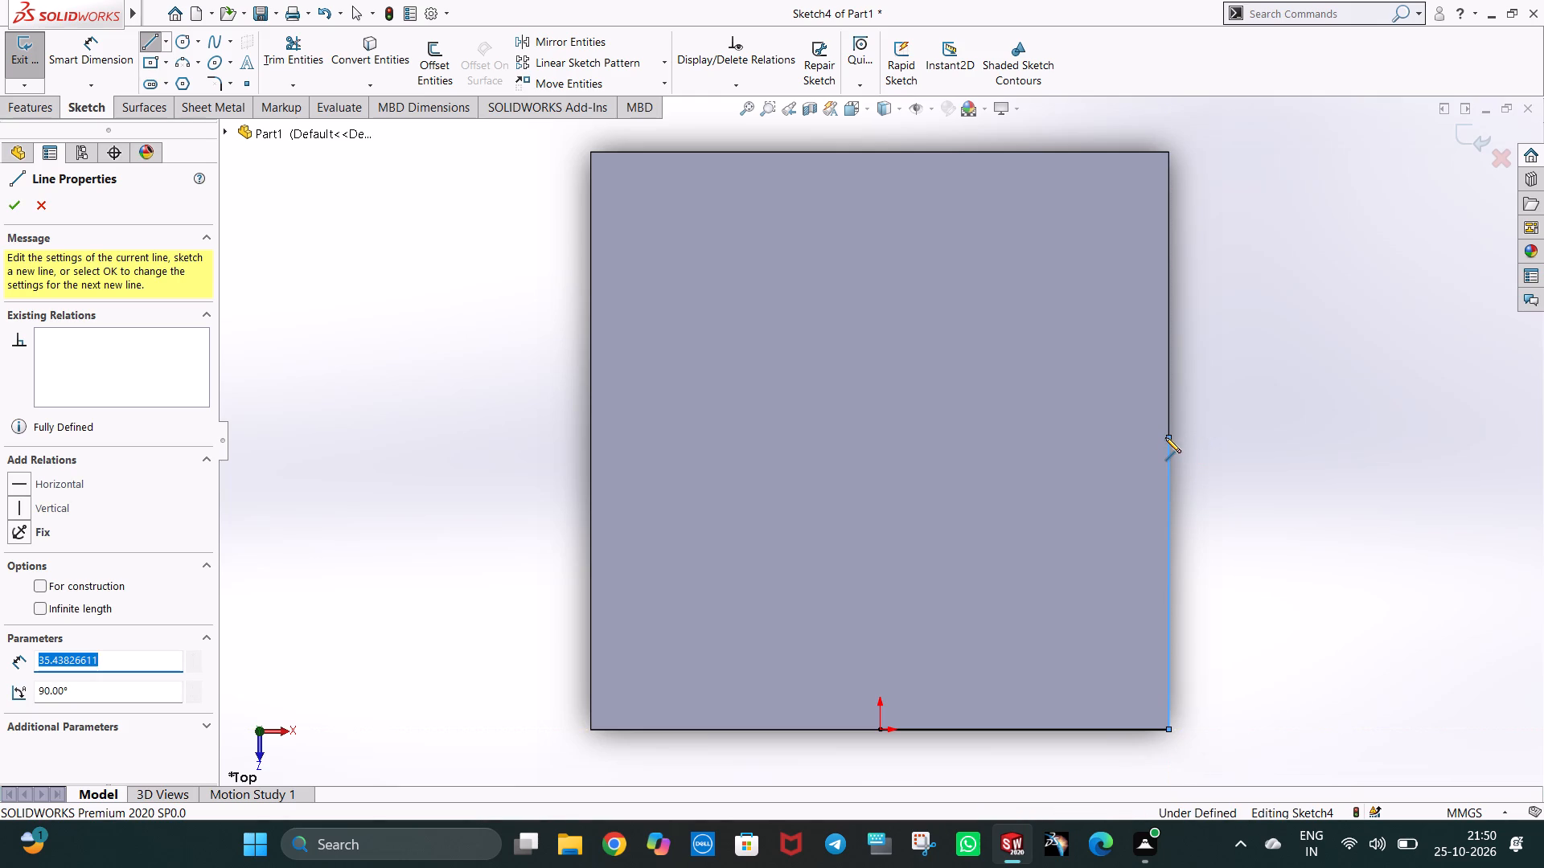
left_click(1086, 370)
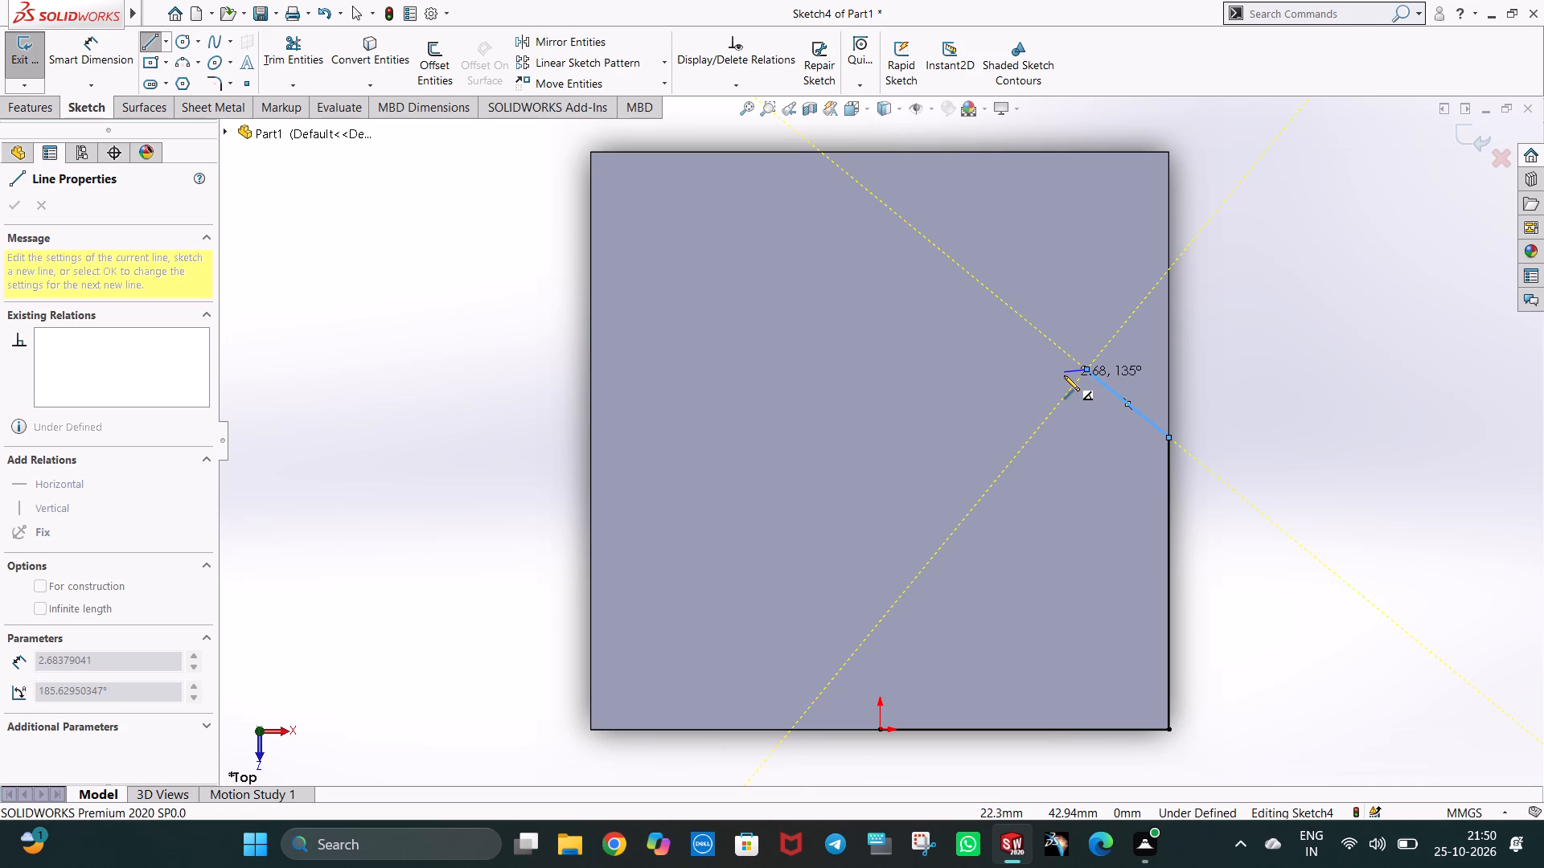
left_click(1059, 371)
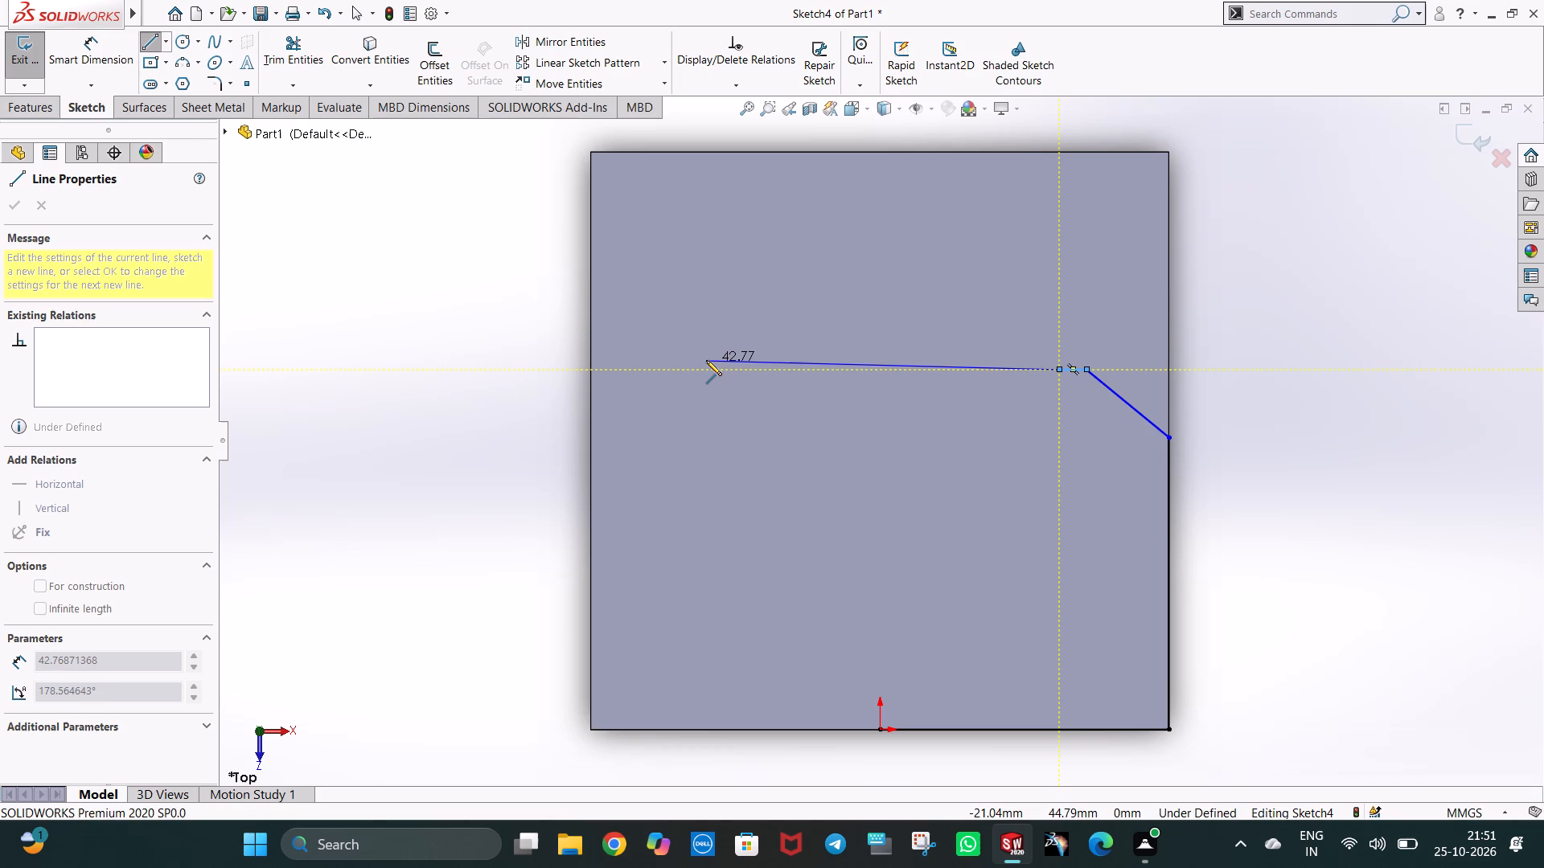
key("Escape")
key("Escape")
key("Escape")
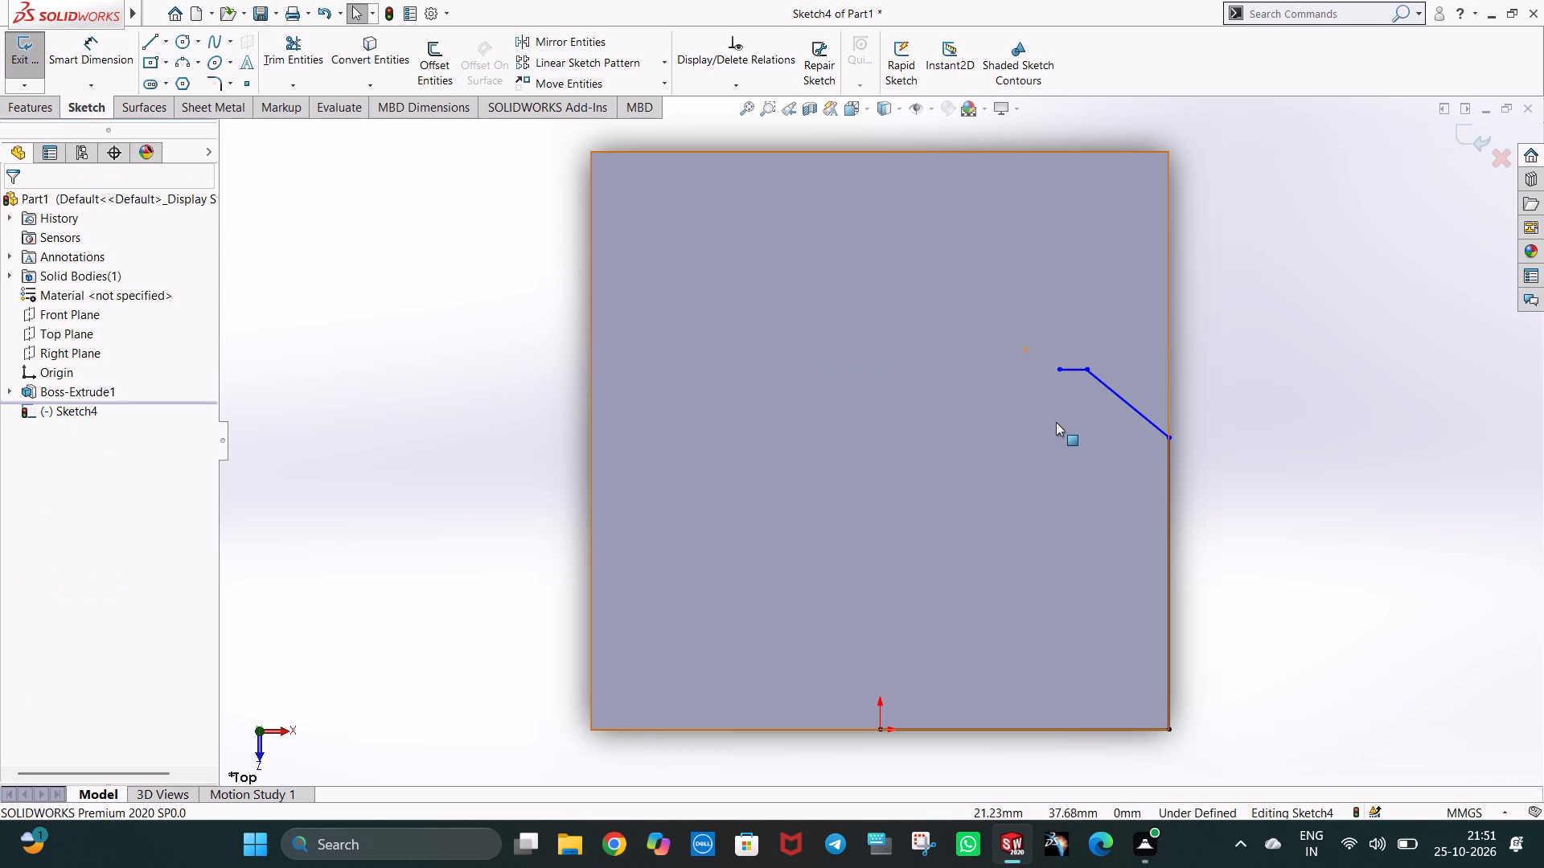
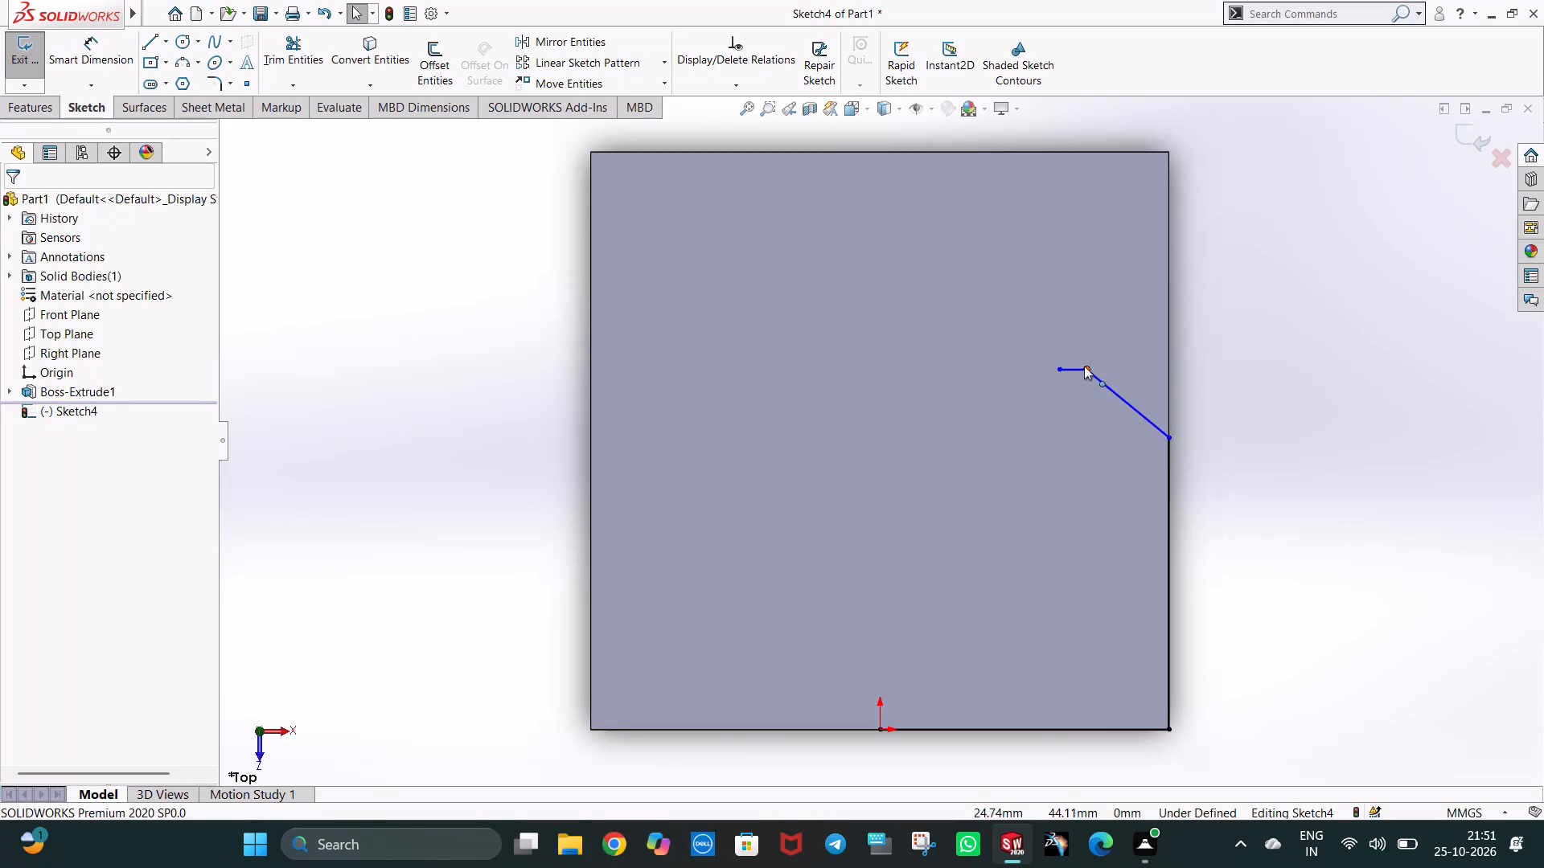
Undo all the lines drawn so far in the top-face sketch, leaving the sketch empty.
key("ctrl+z")
key("ctrl+z")
key("ctrl+z")
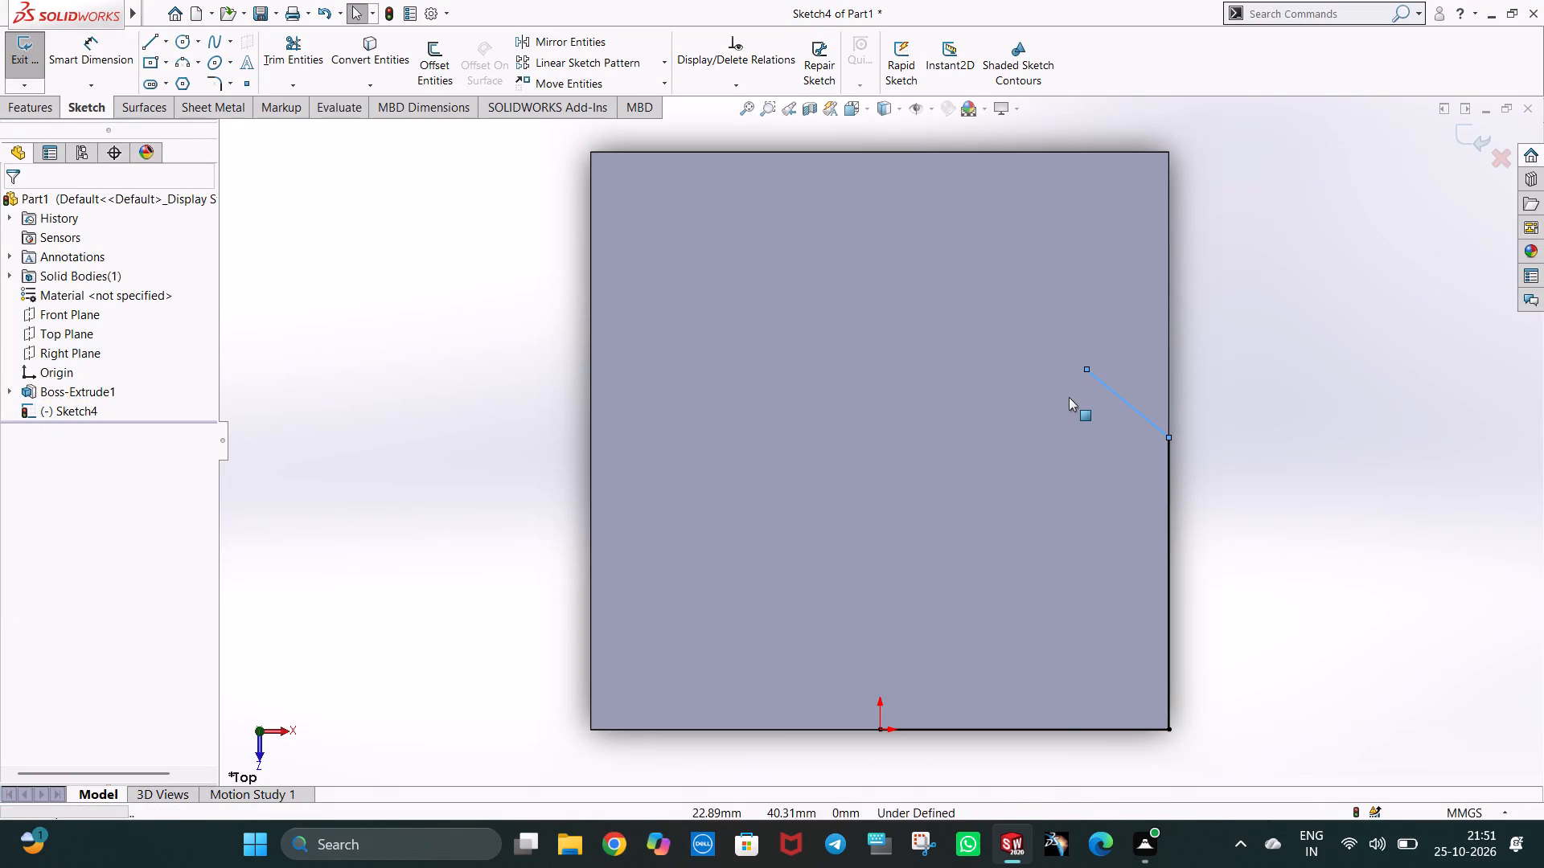
key("ctrl+z")
left_click(1257, 420)
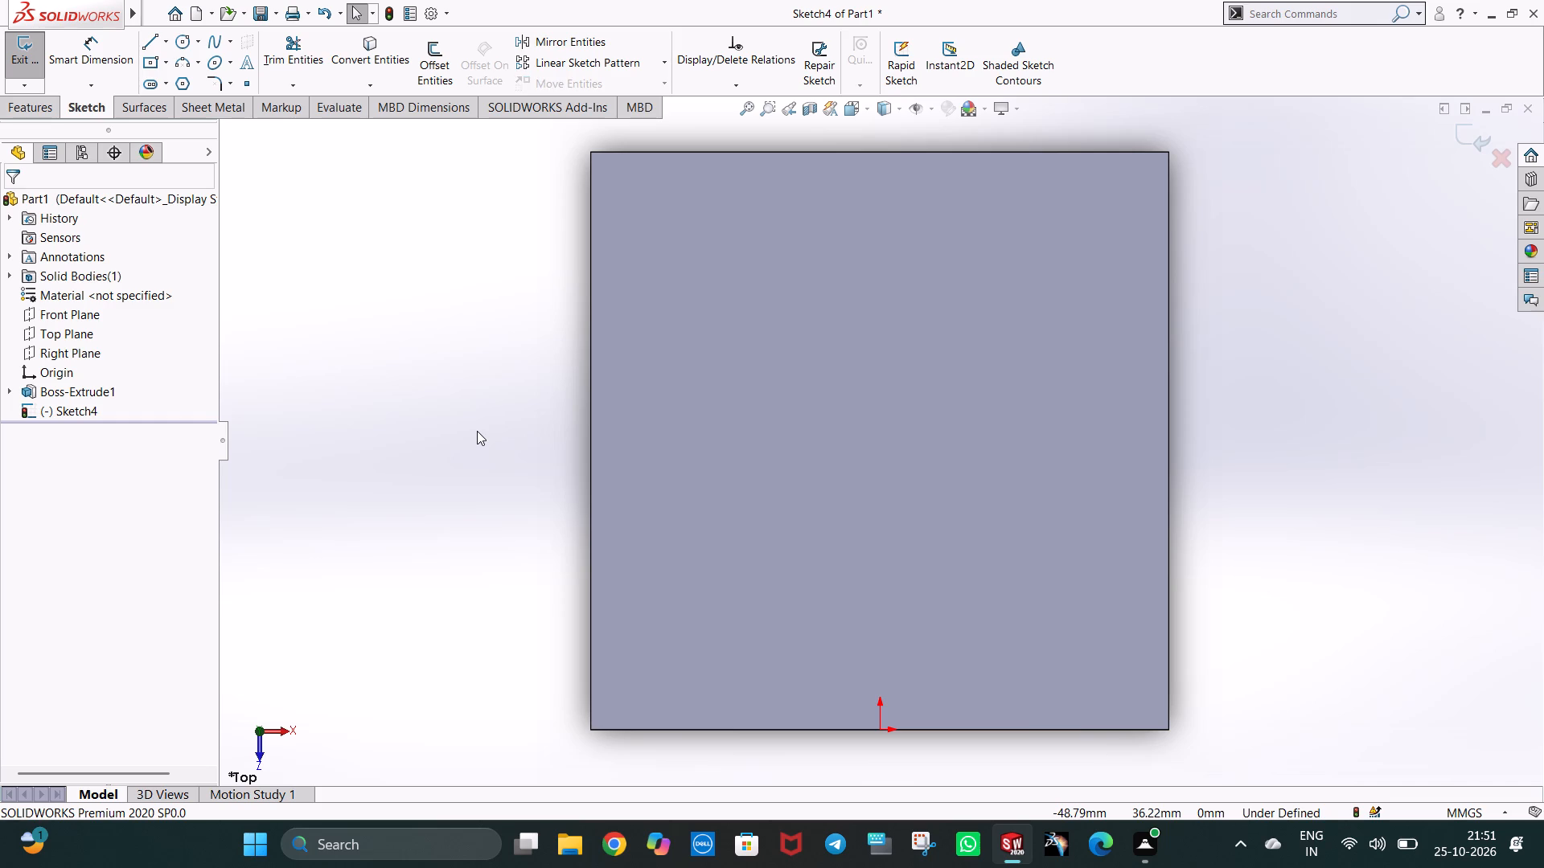
Sketch a horizontal line from the origin along the block's edge in positive X and dimension it to 20 mm.
left_click(154, 45)
left_click(879, 734)
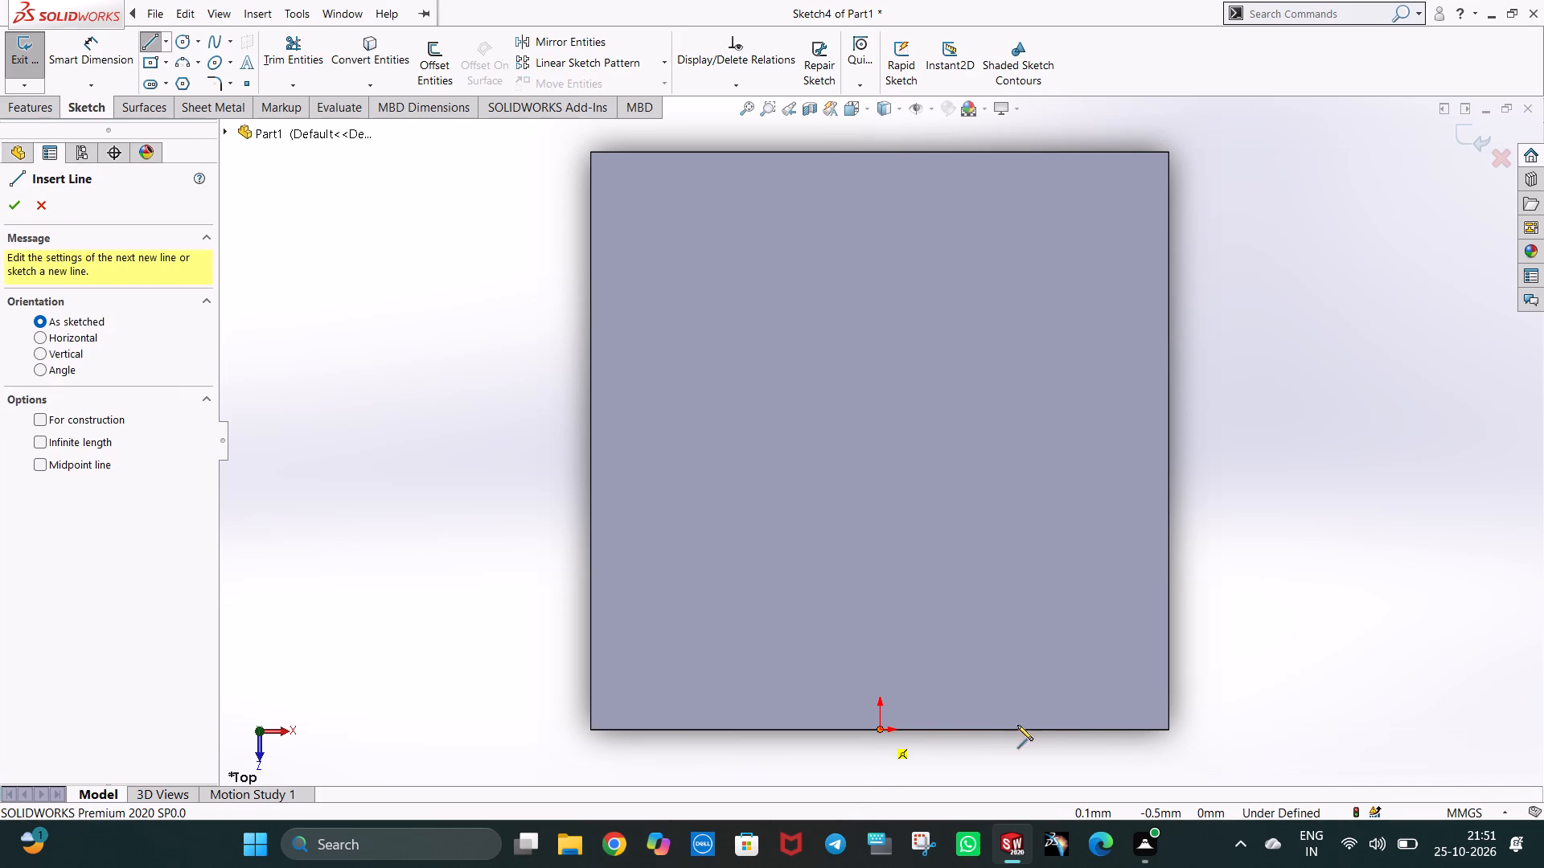
left_click(1053, 731)
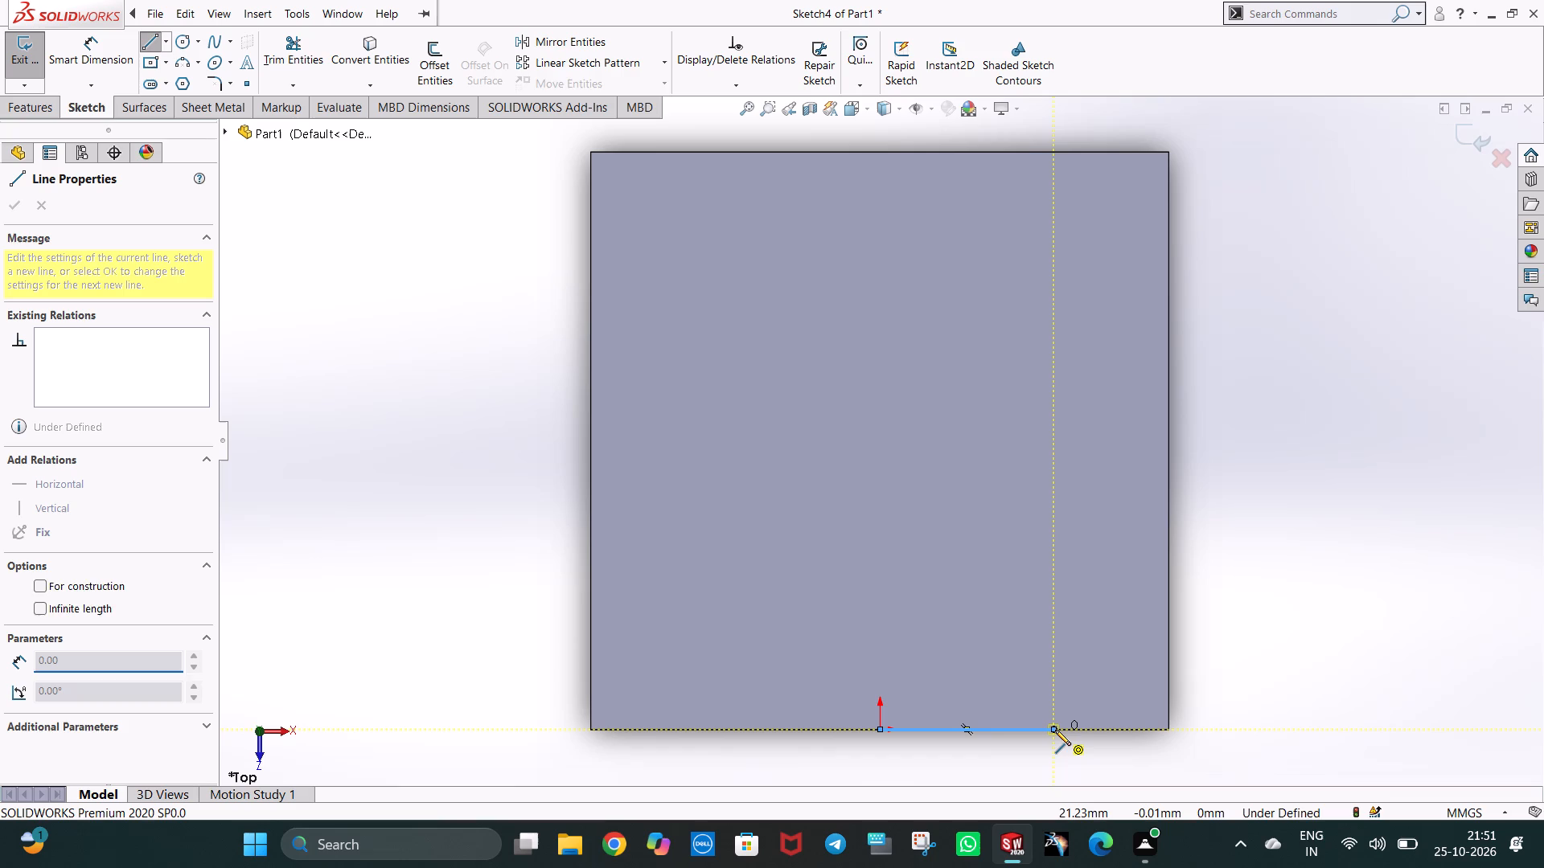
key("Escape")
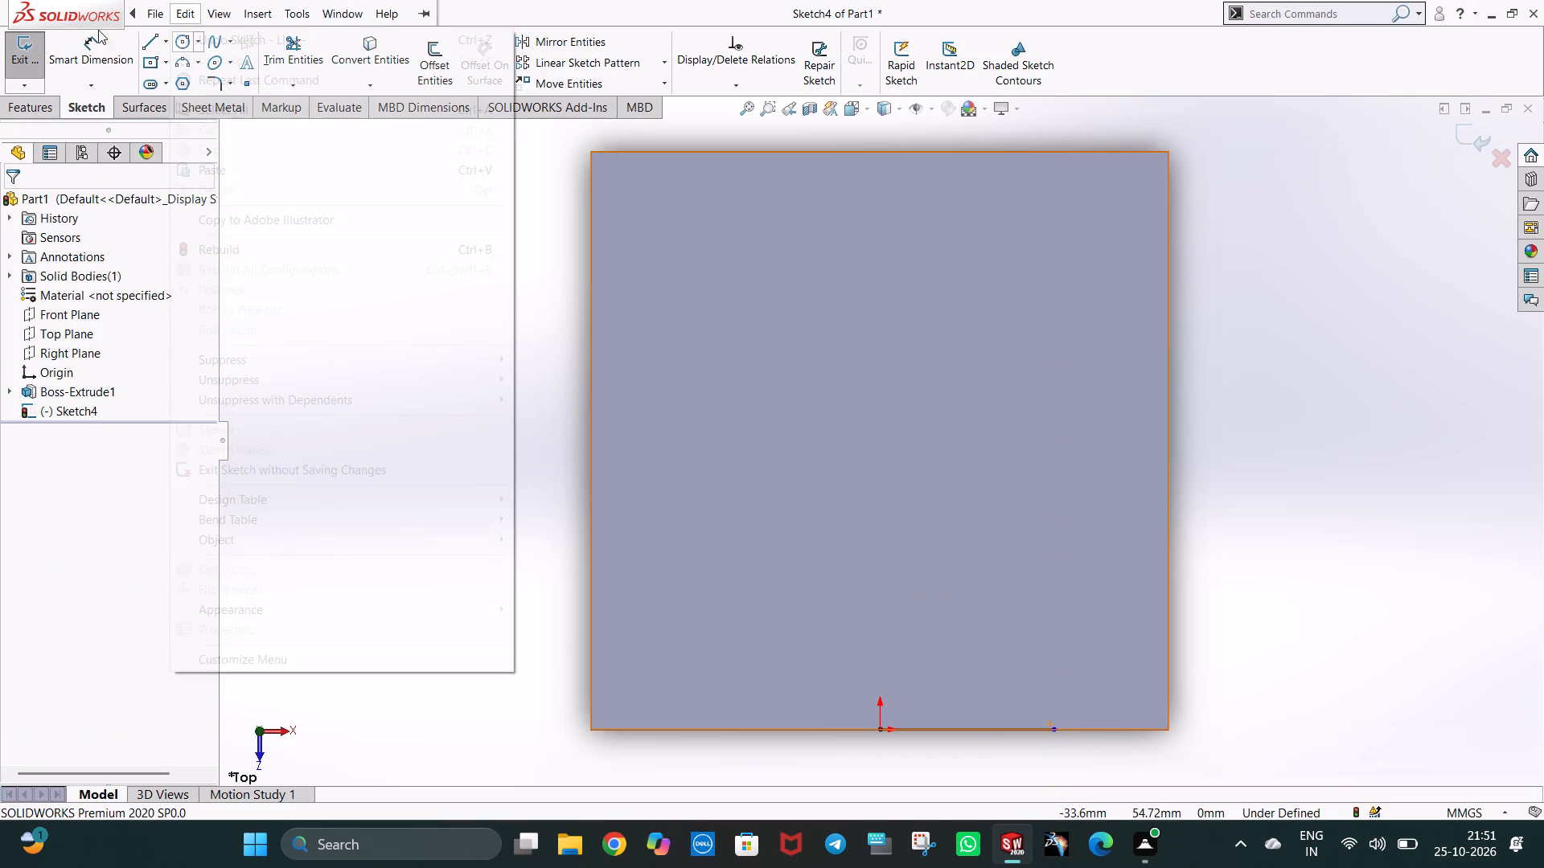
left_click(90, 51)
left_click(1024, 727)
left_click(984, 674)
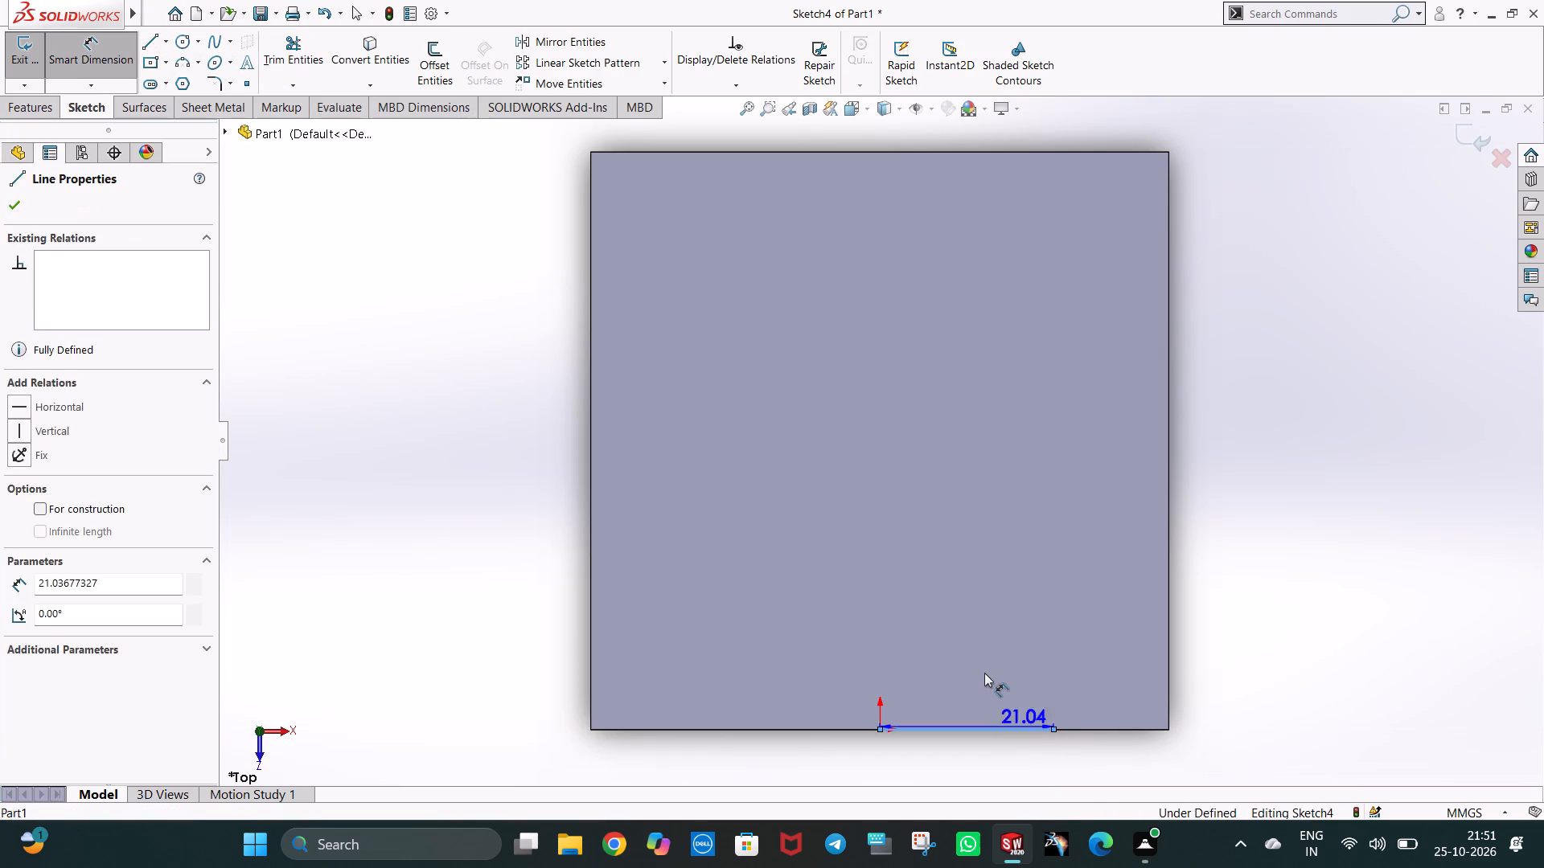
type("20")
key("Return")
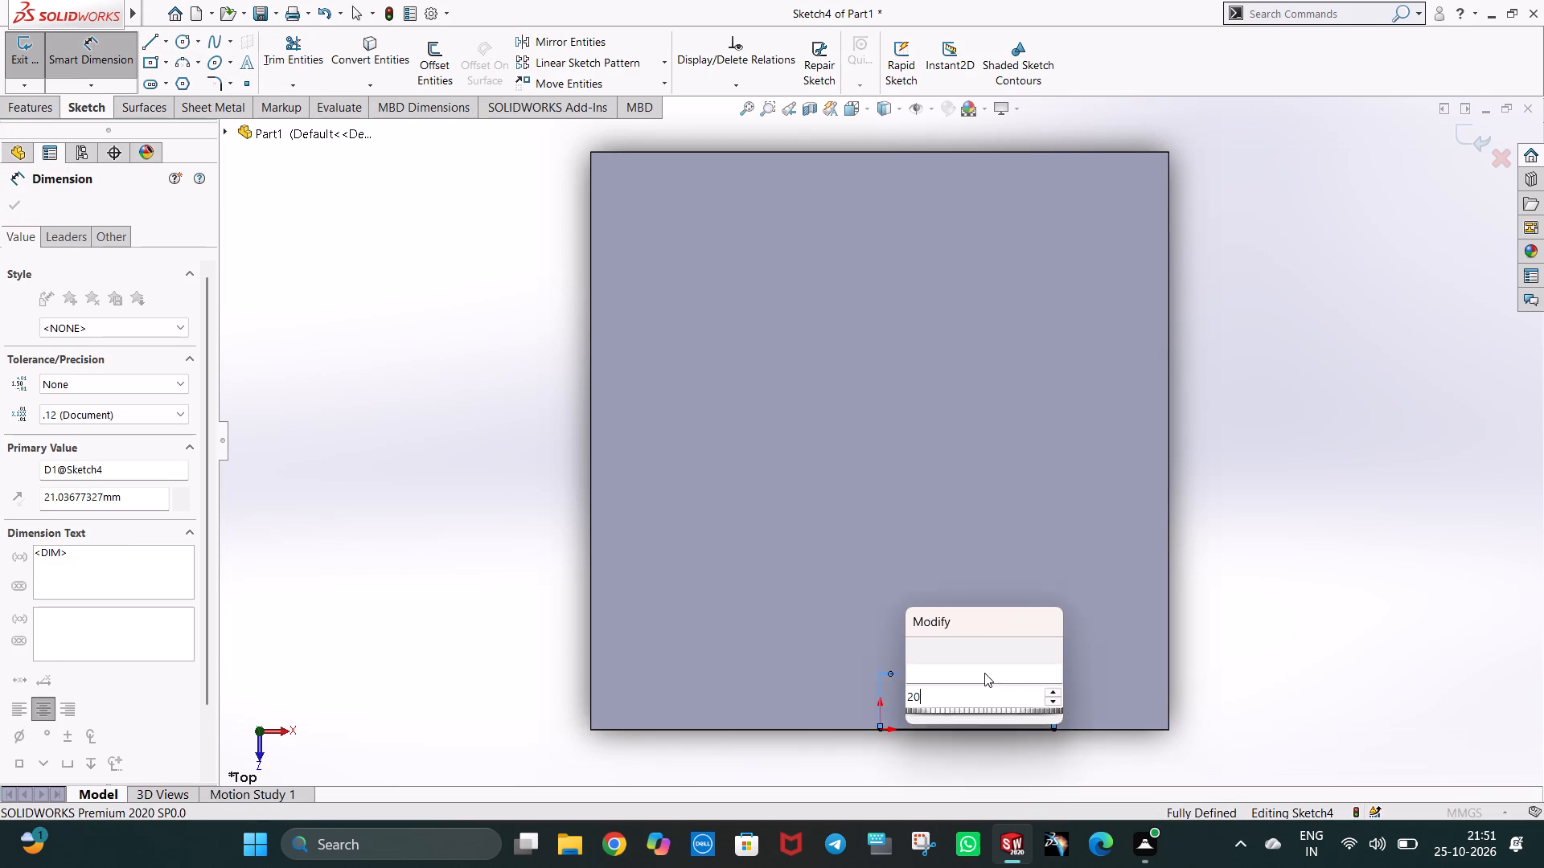
left_click(1247, 620)
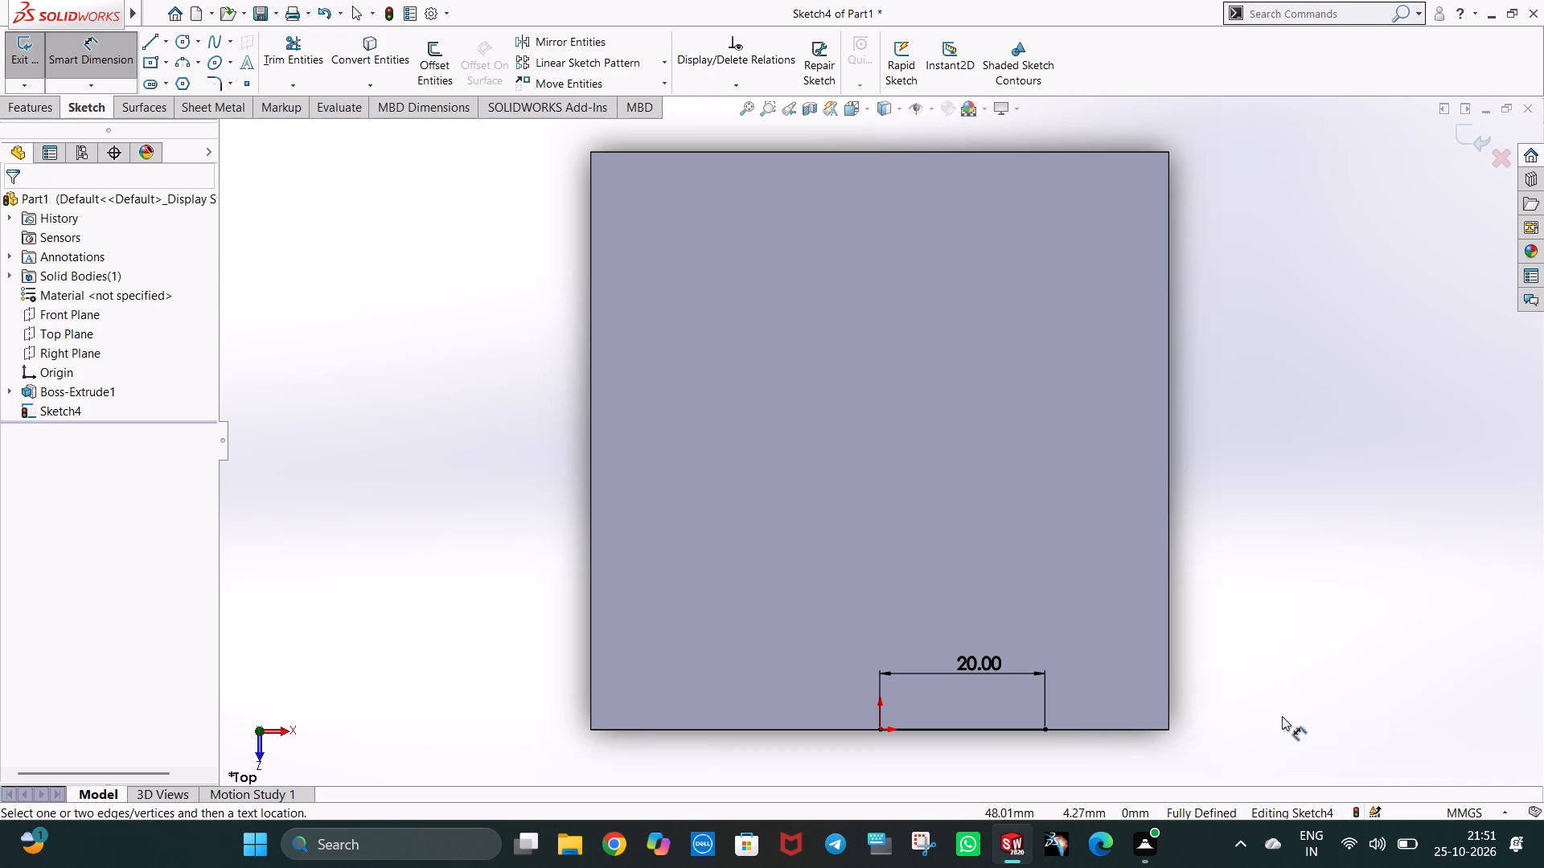
Draw a 40 mm vertical line into the face from the free end of the 20 mm base line.
left_click(146, 47)
left_click(1044, 729)
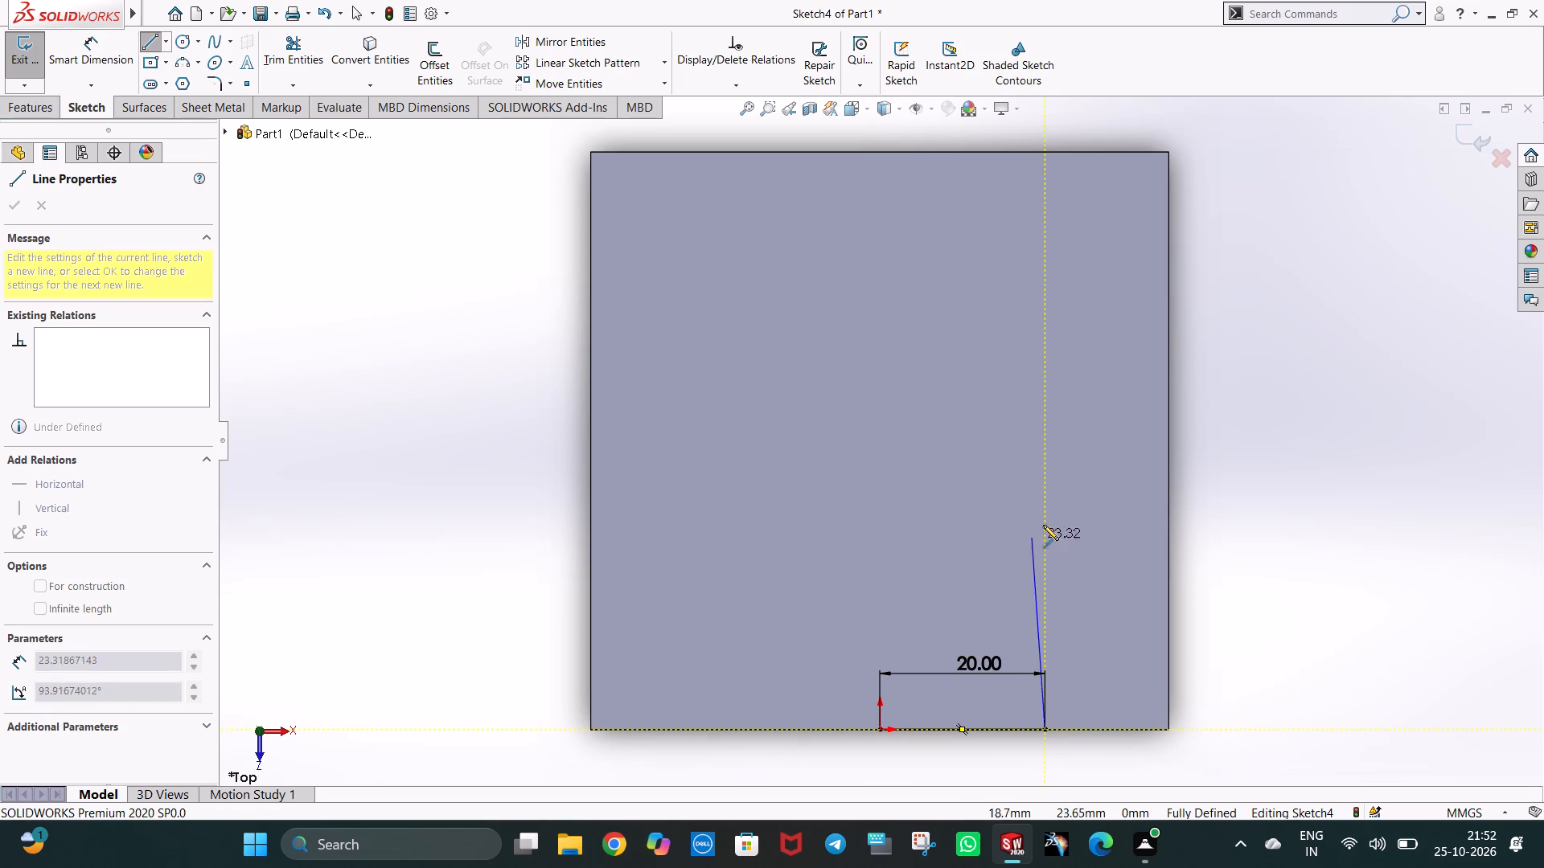
left_click(1041, 394)
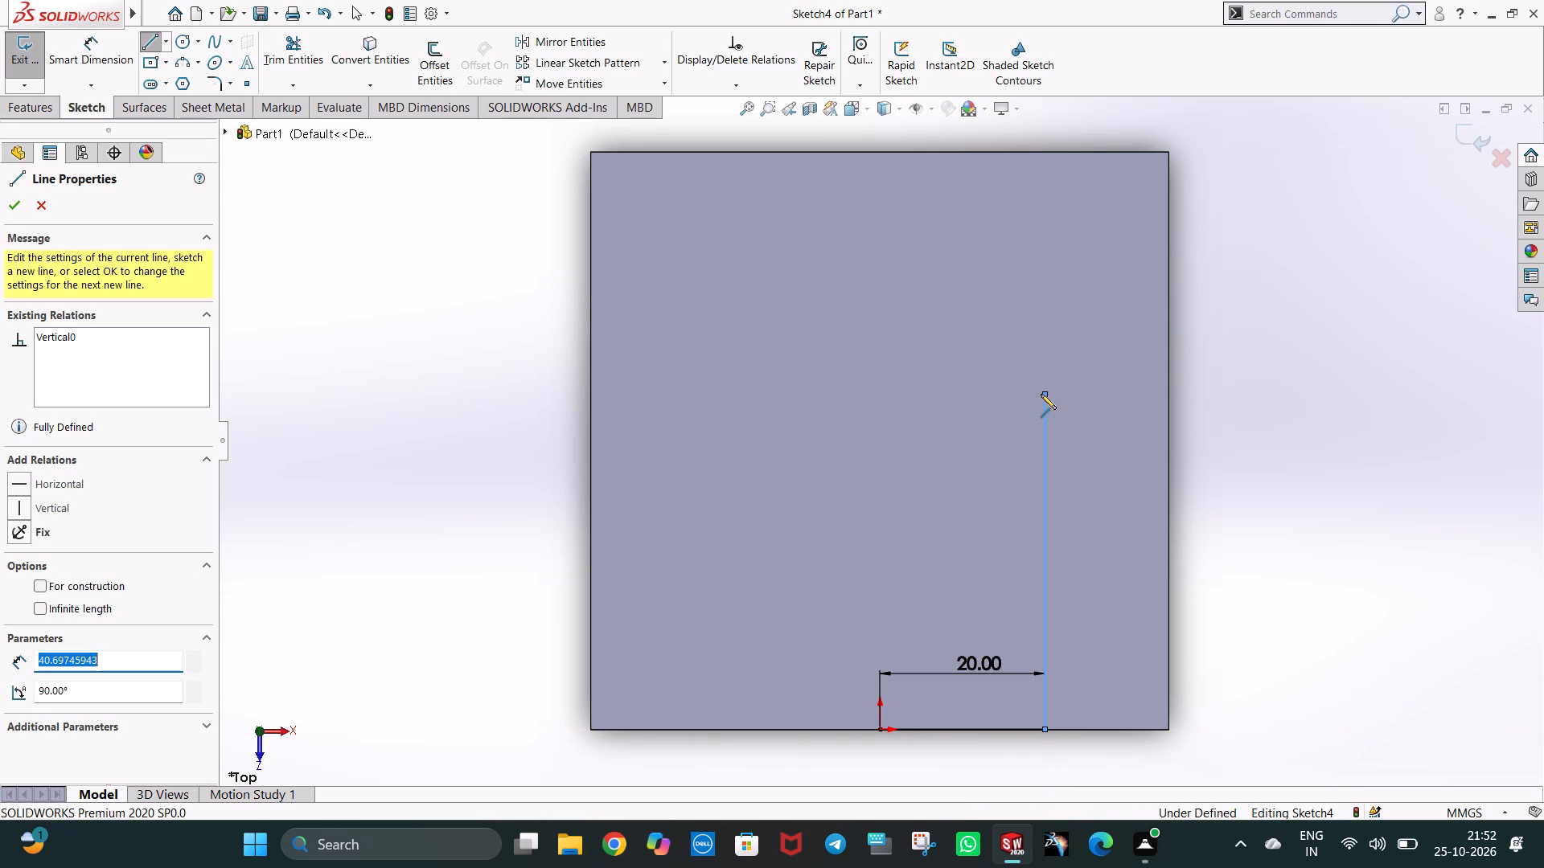
type("40")
key("Return")
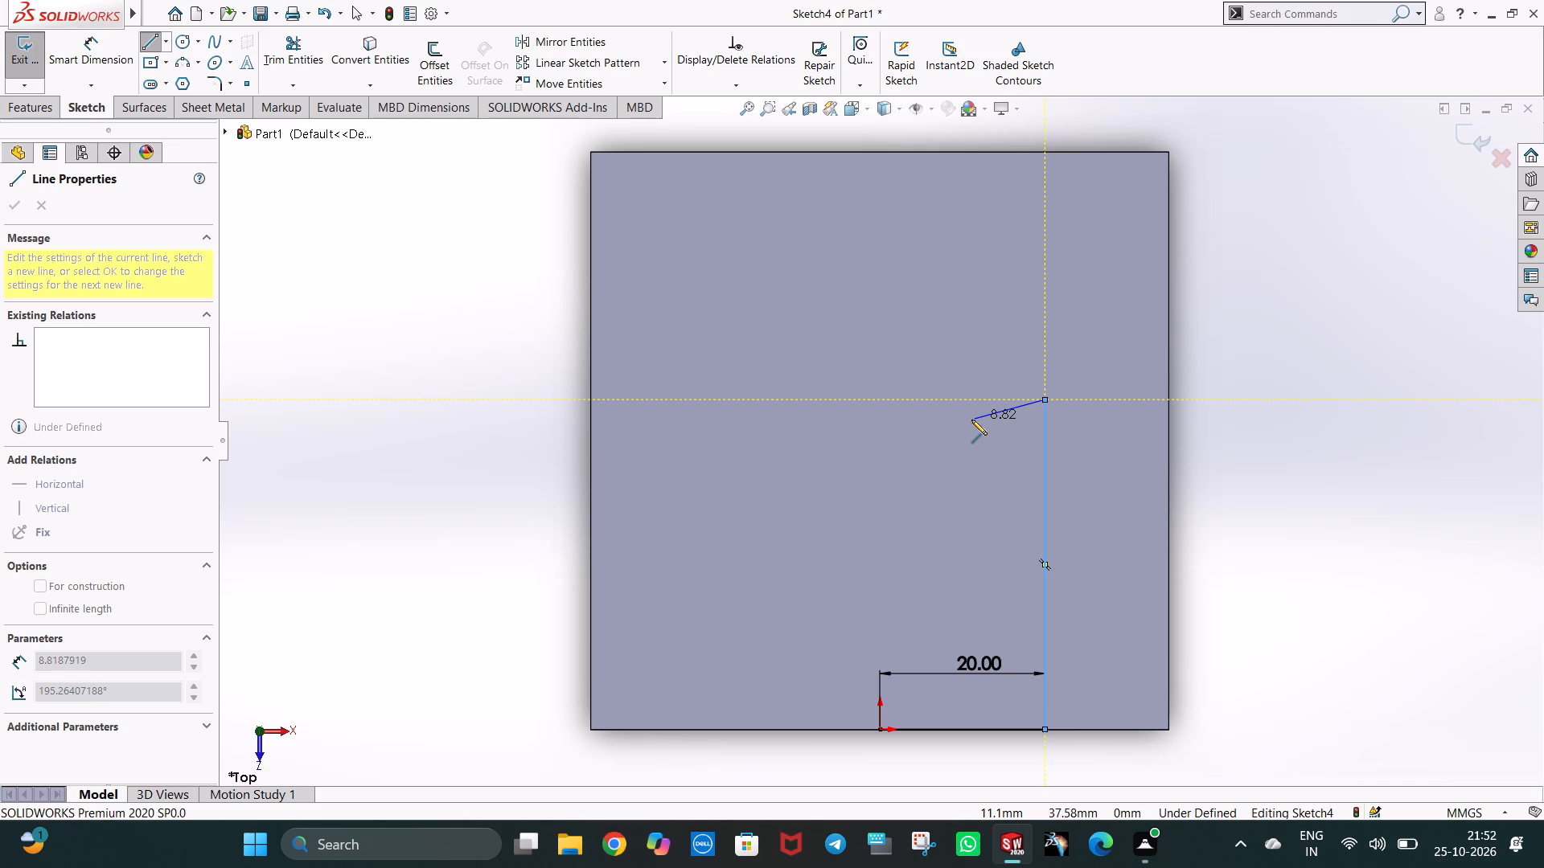
Add a short horizontal line inward from the vertical line's upper end and set its length to 5 mm.
left_click(1008, 399)
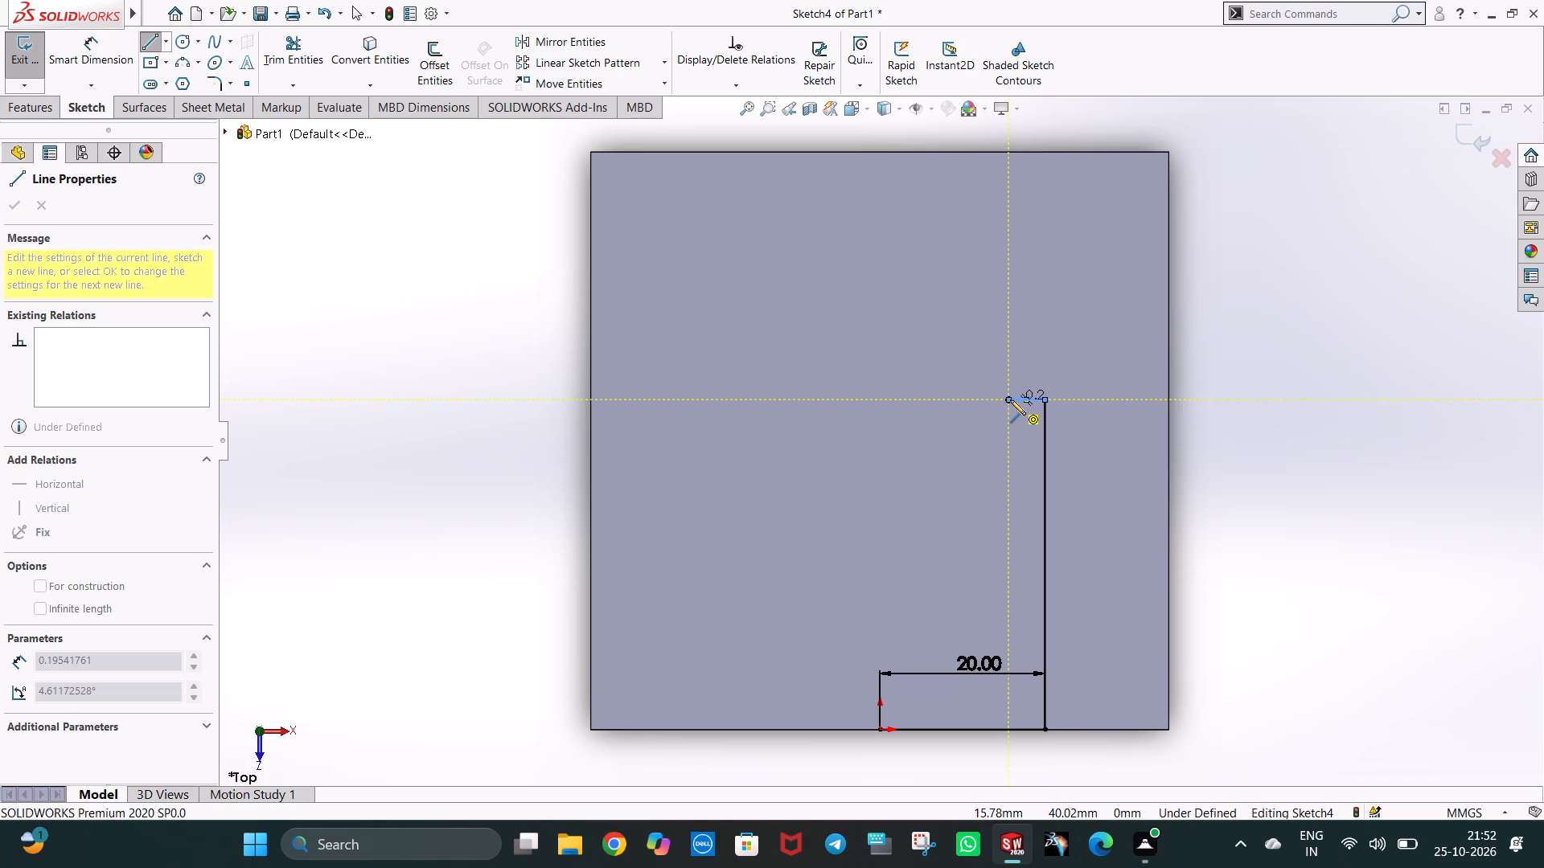
key("Escape")
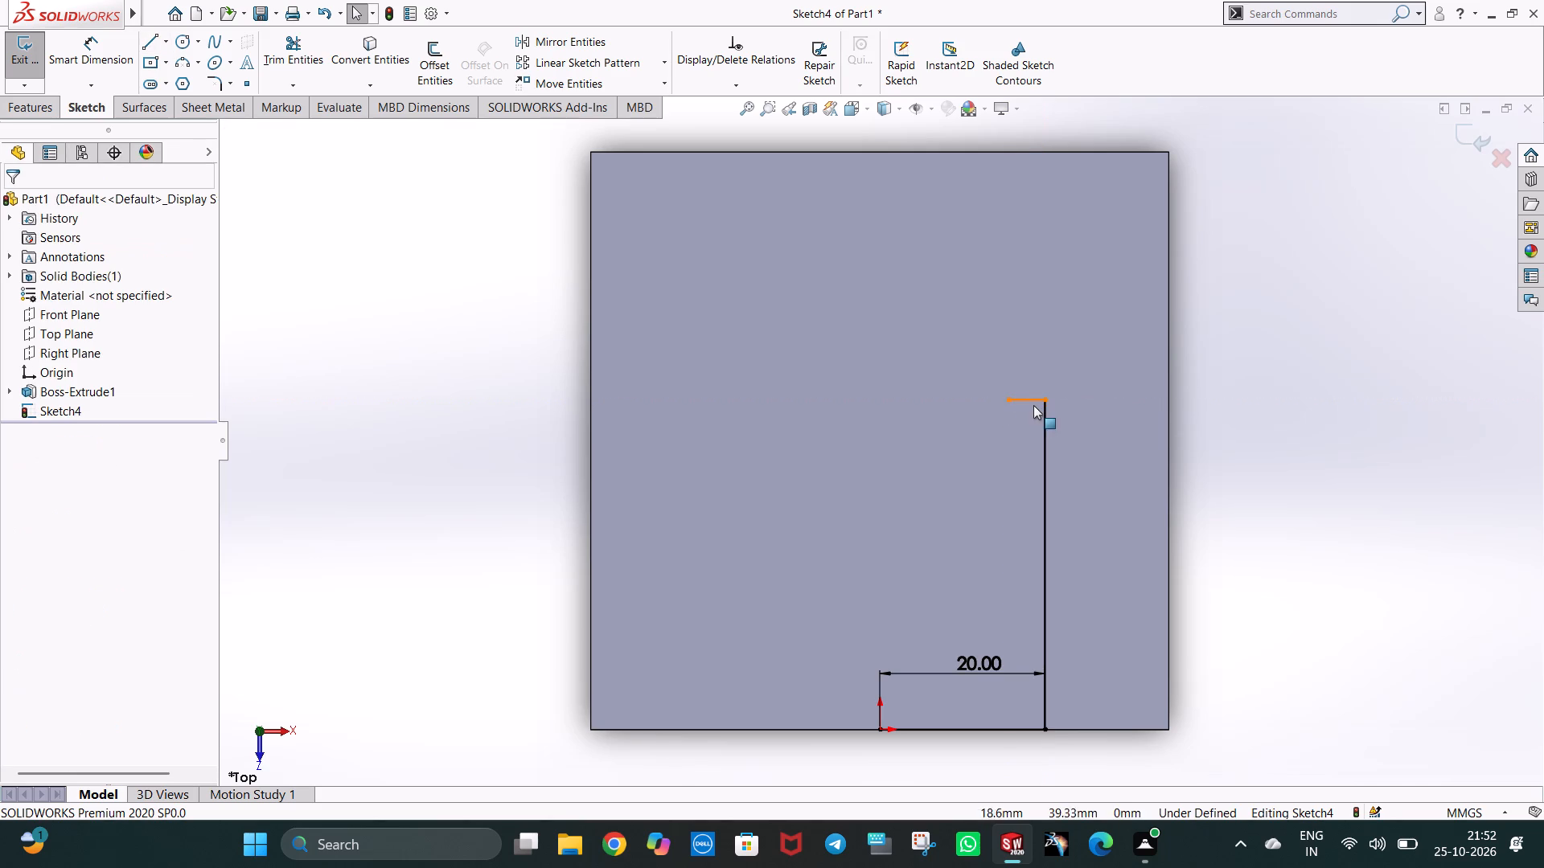
left_click(1033, 405)
left_click(1033, 401)
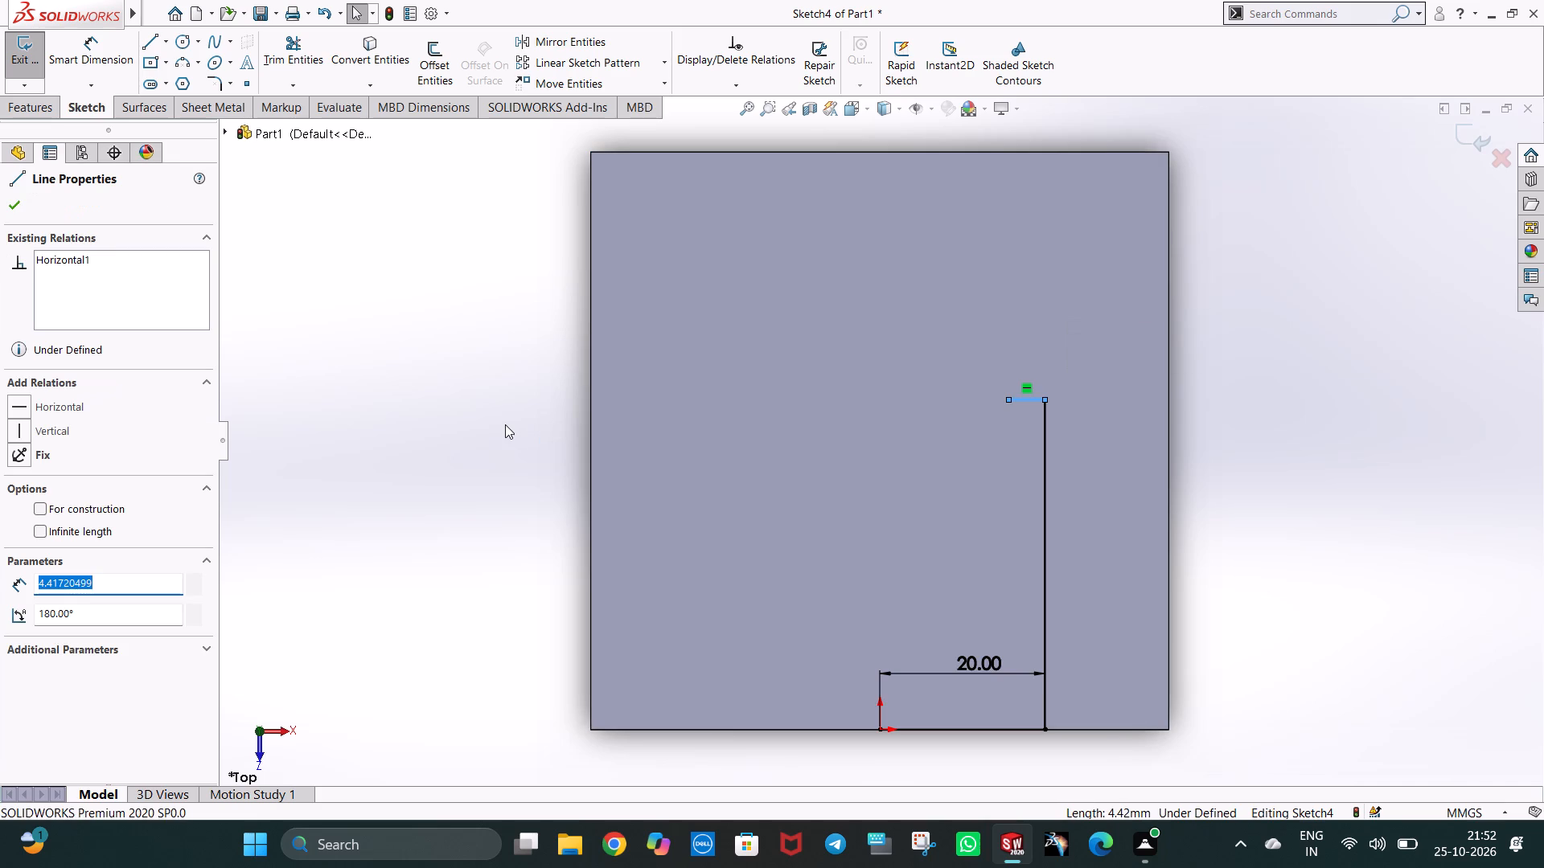
key("5")
key("Return")
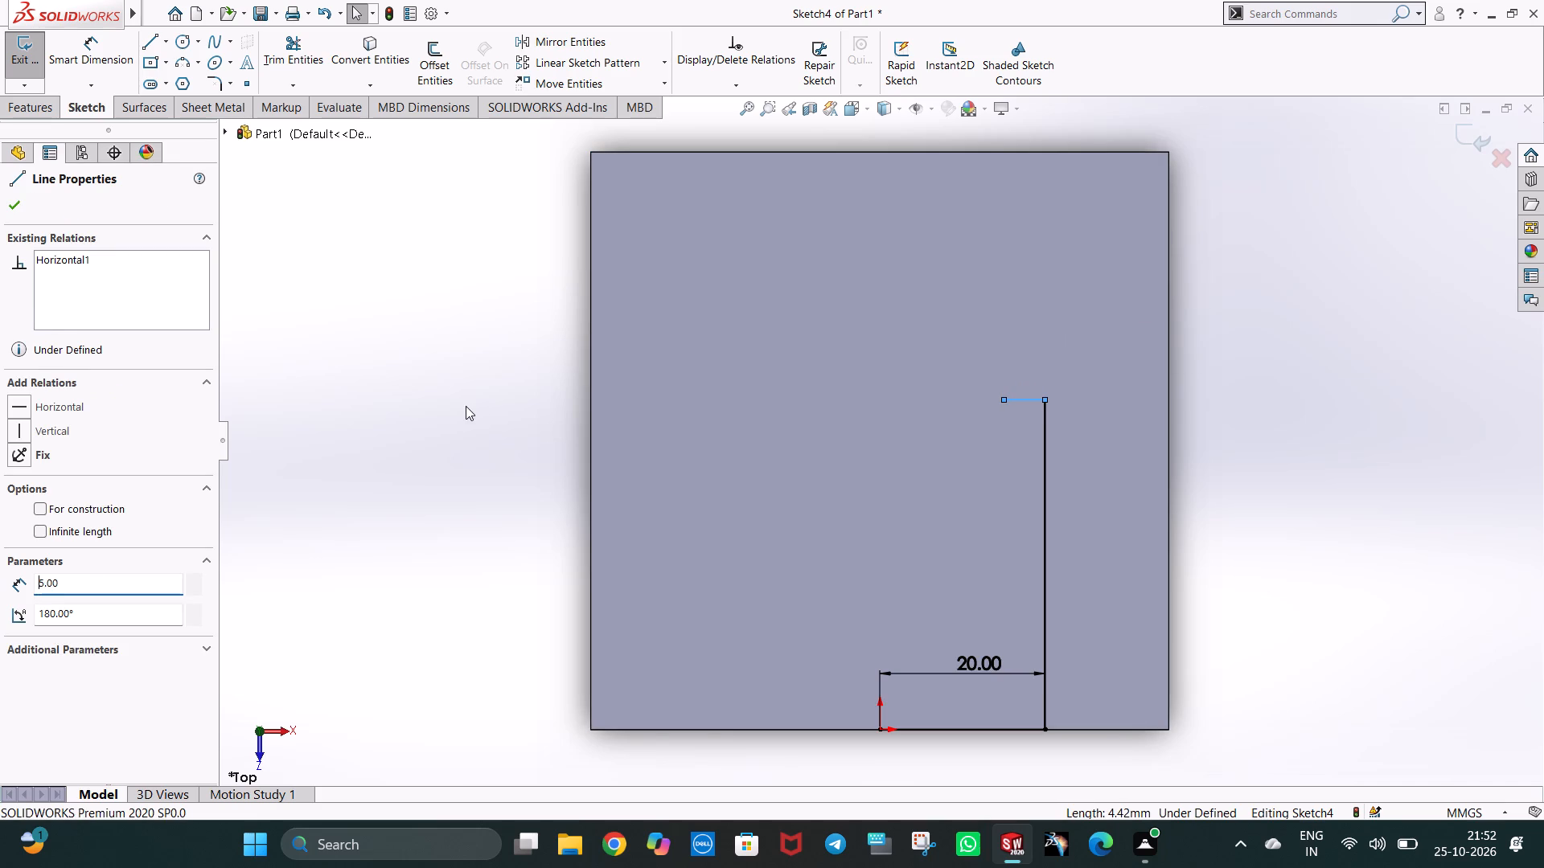
left_click(466, 405)
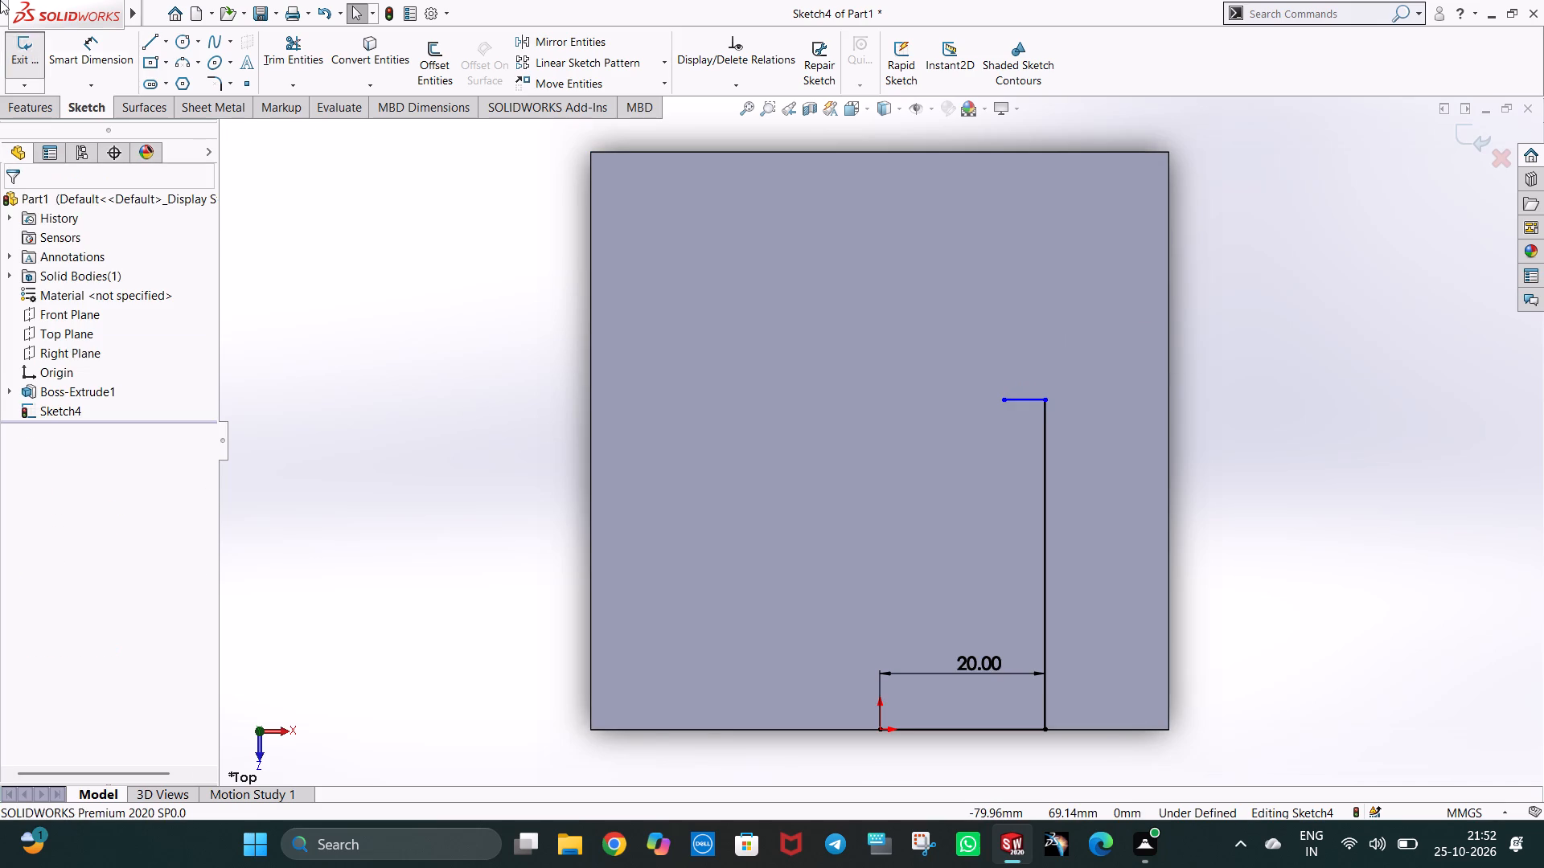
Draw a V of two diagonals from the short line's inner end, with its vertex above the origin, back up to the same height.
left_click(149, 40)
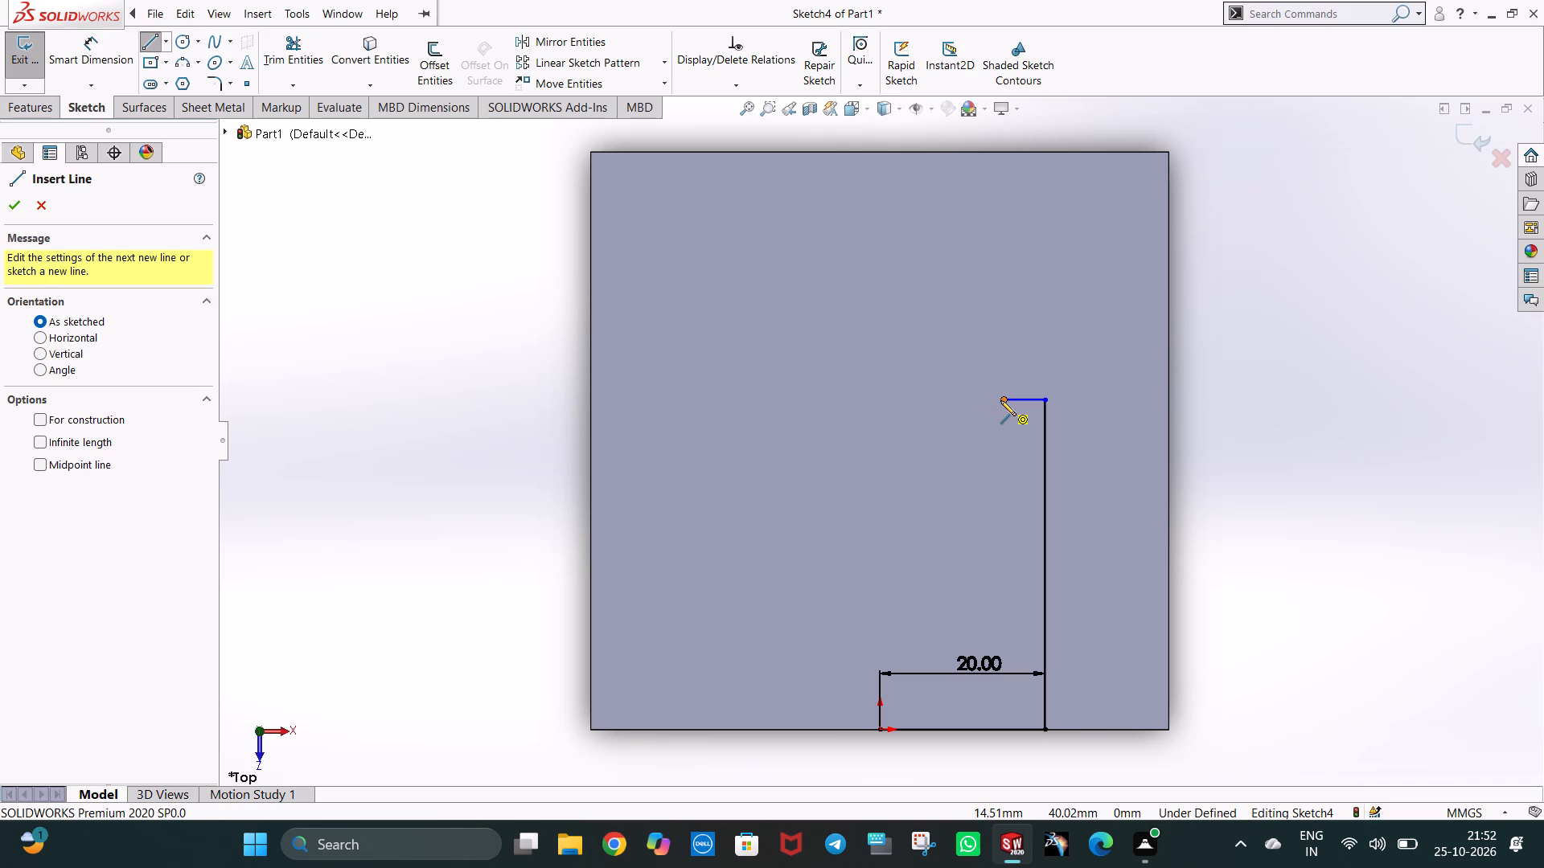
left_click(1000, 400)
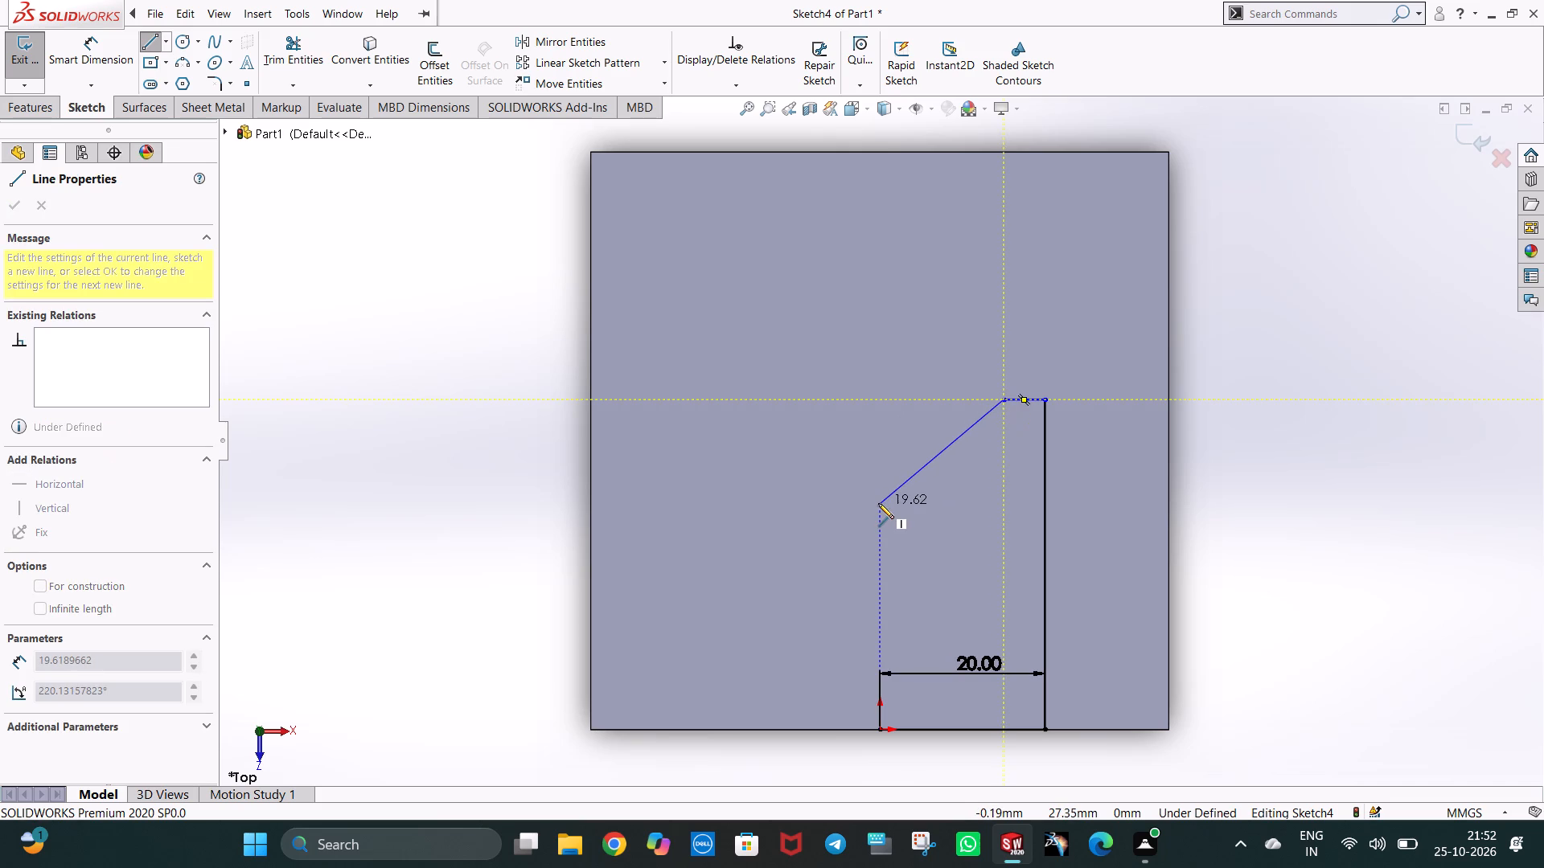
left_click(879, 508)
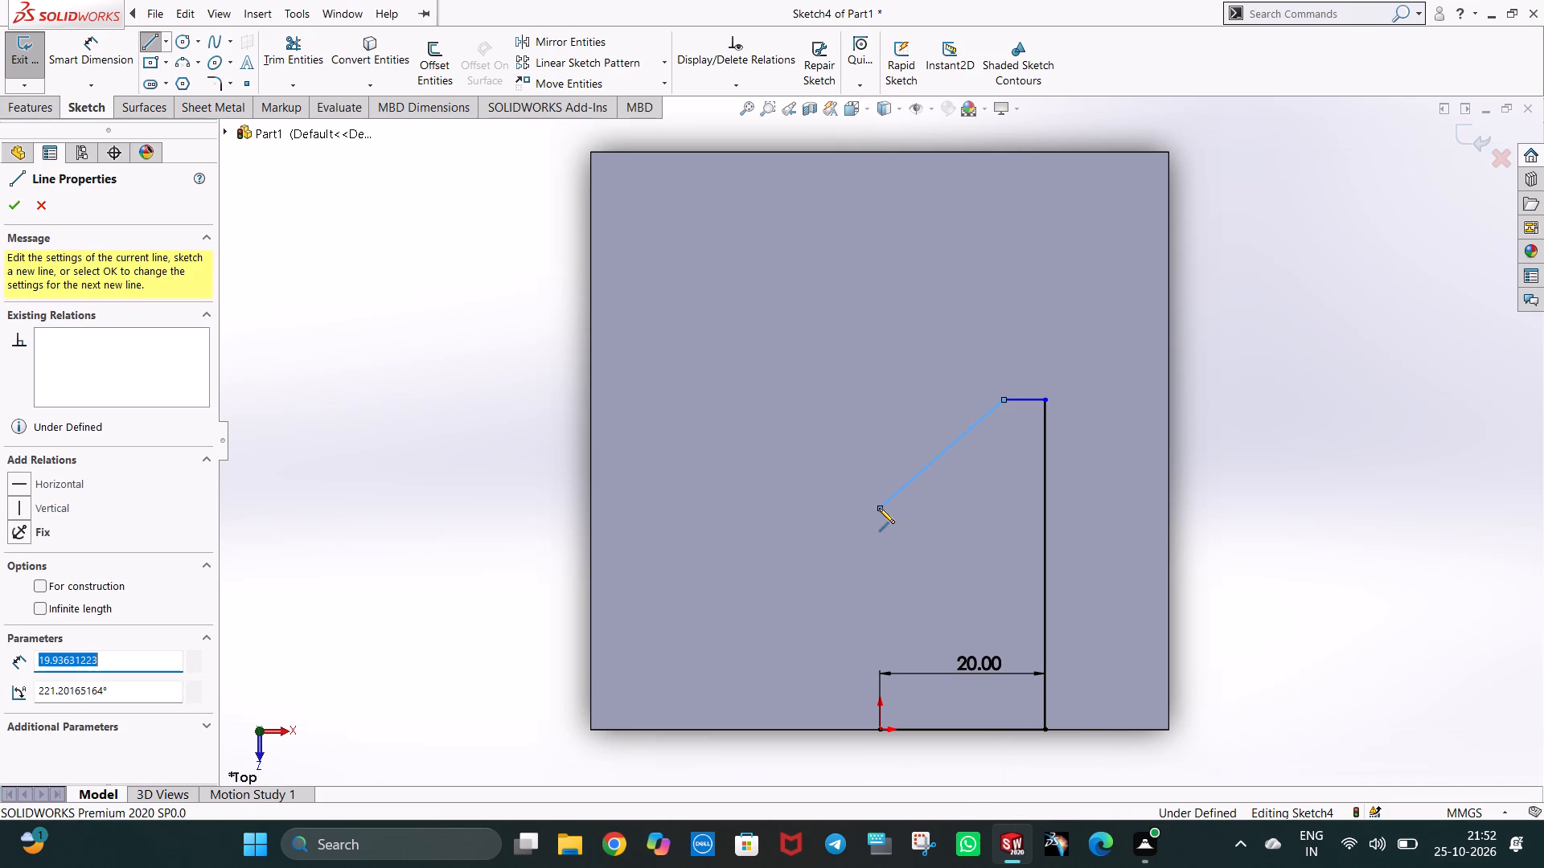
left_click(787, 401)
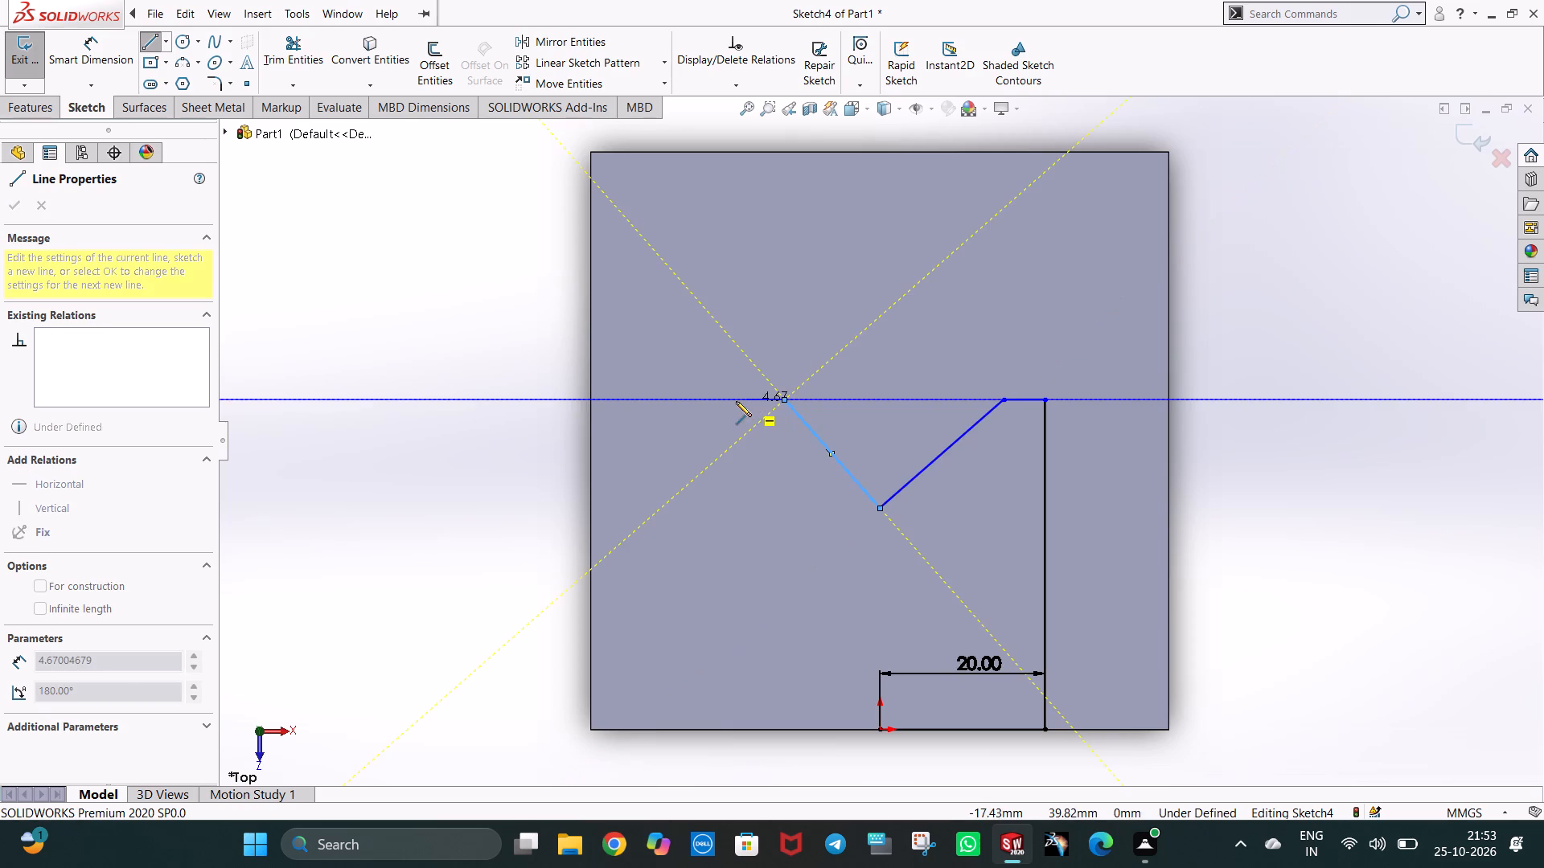
Continue the chain with a 5 mm outward horizontal line, a vertical line to the block's edge, and a base line ending at the origin.
left_click(736, 401)
key("5")
key("Return")
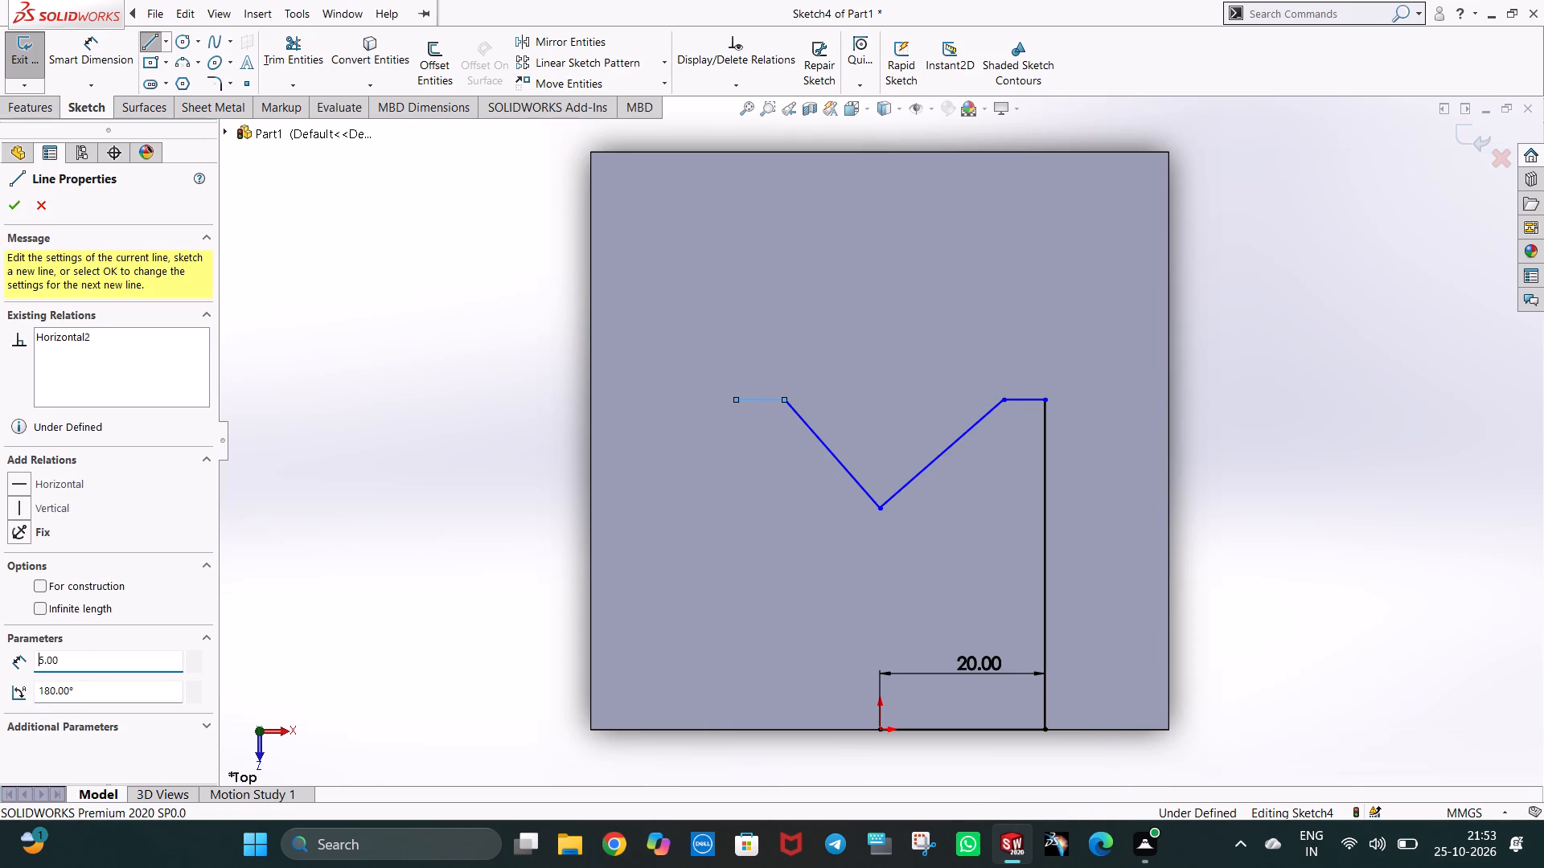
left_click(744, 727)
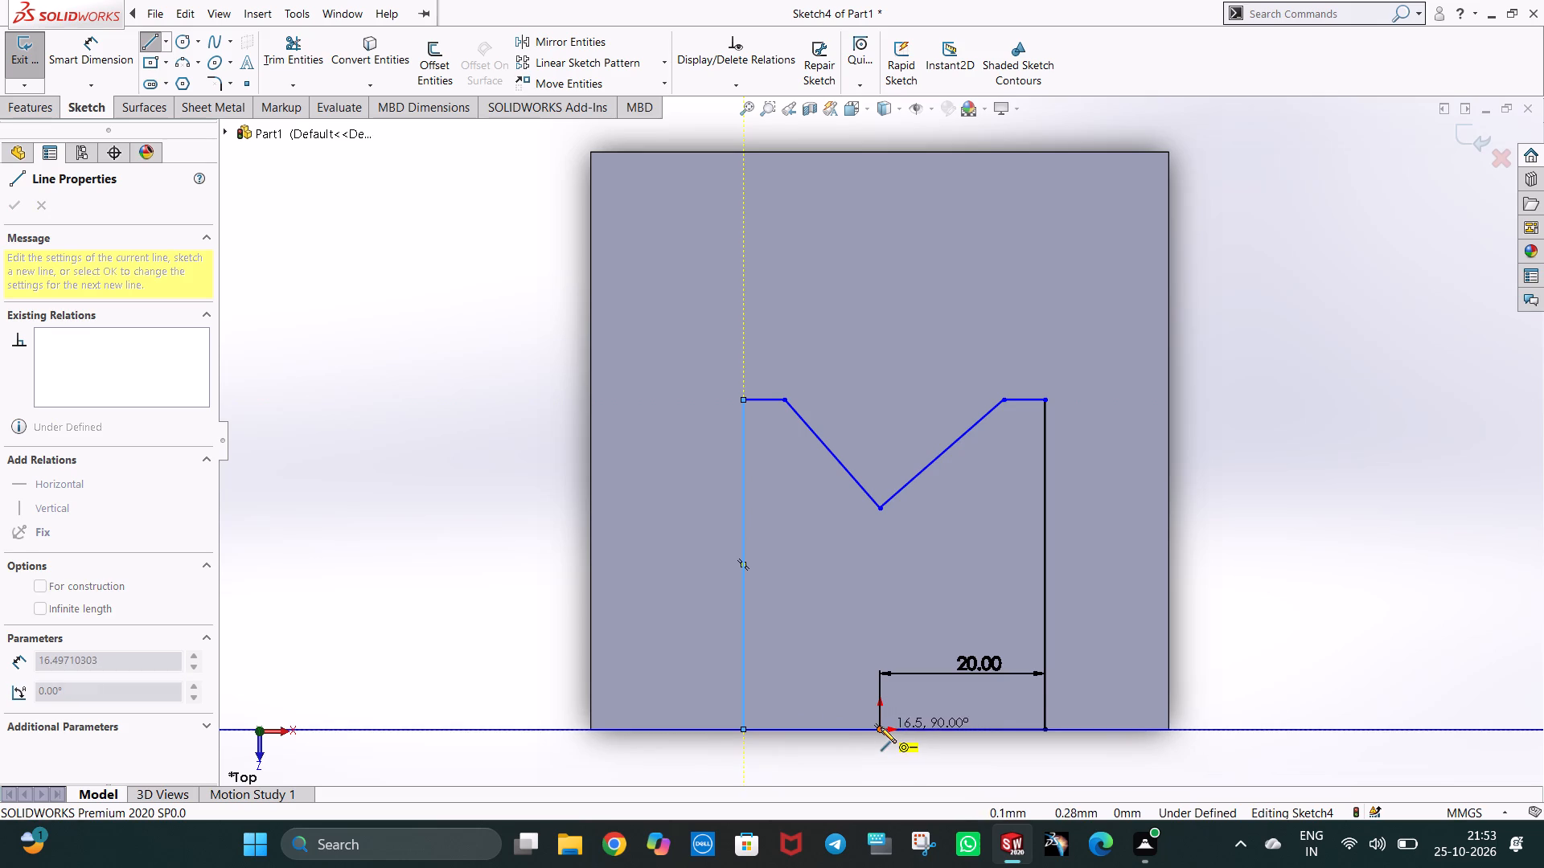
left_click(881, 727)
key("Escape")
key("Escape")
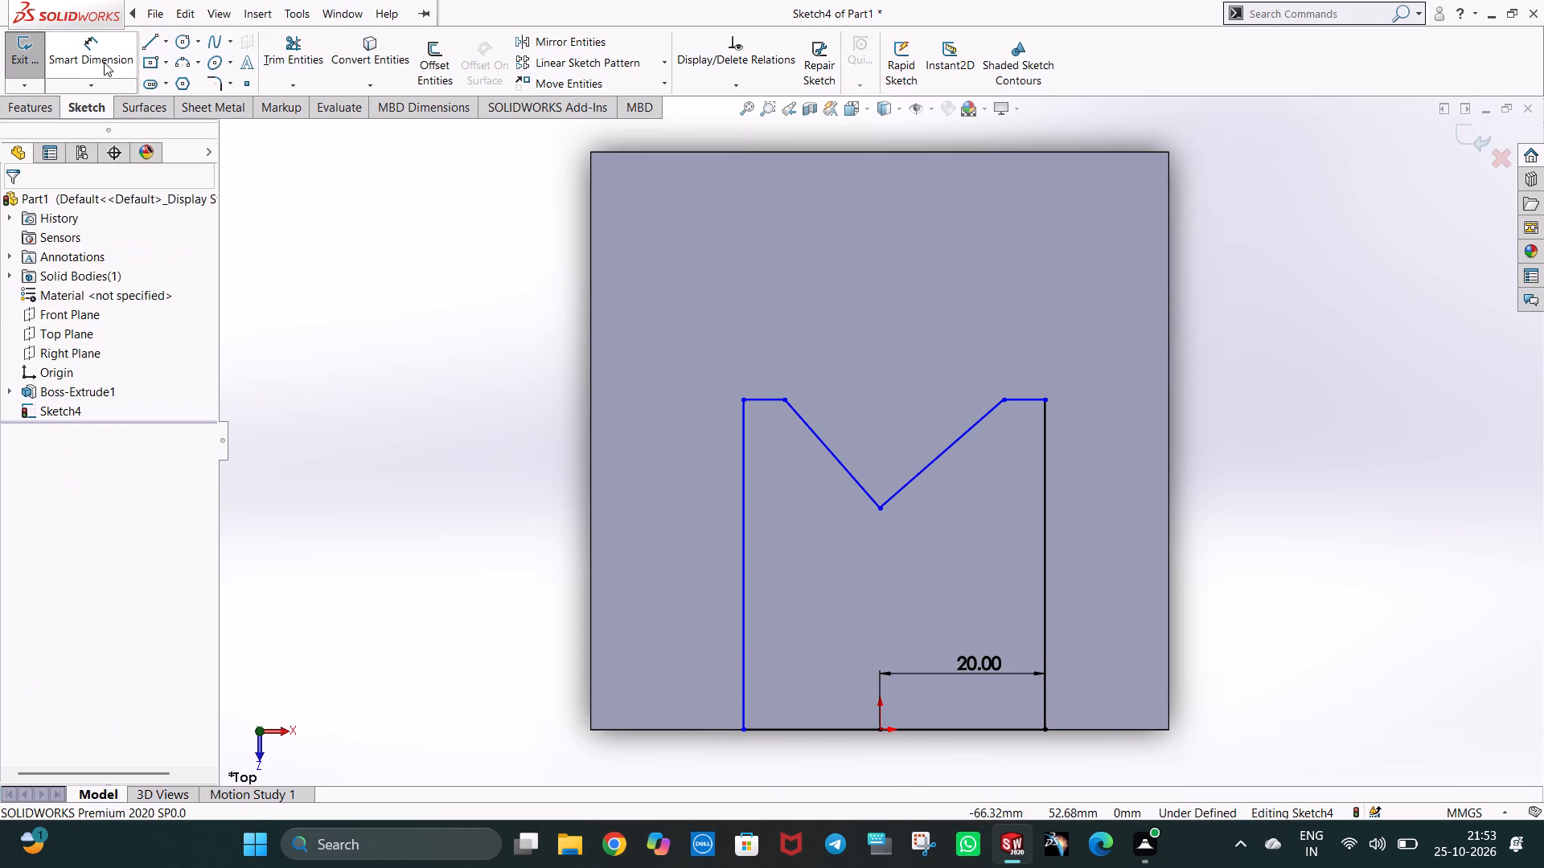
Dimension the negative-X base line to 20 mm and the short top line on the same side to 5 mm.
left_click(104, 62)
left_click(815, 732)
left_click(804, 684)
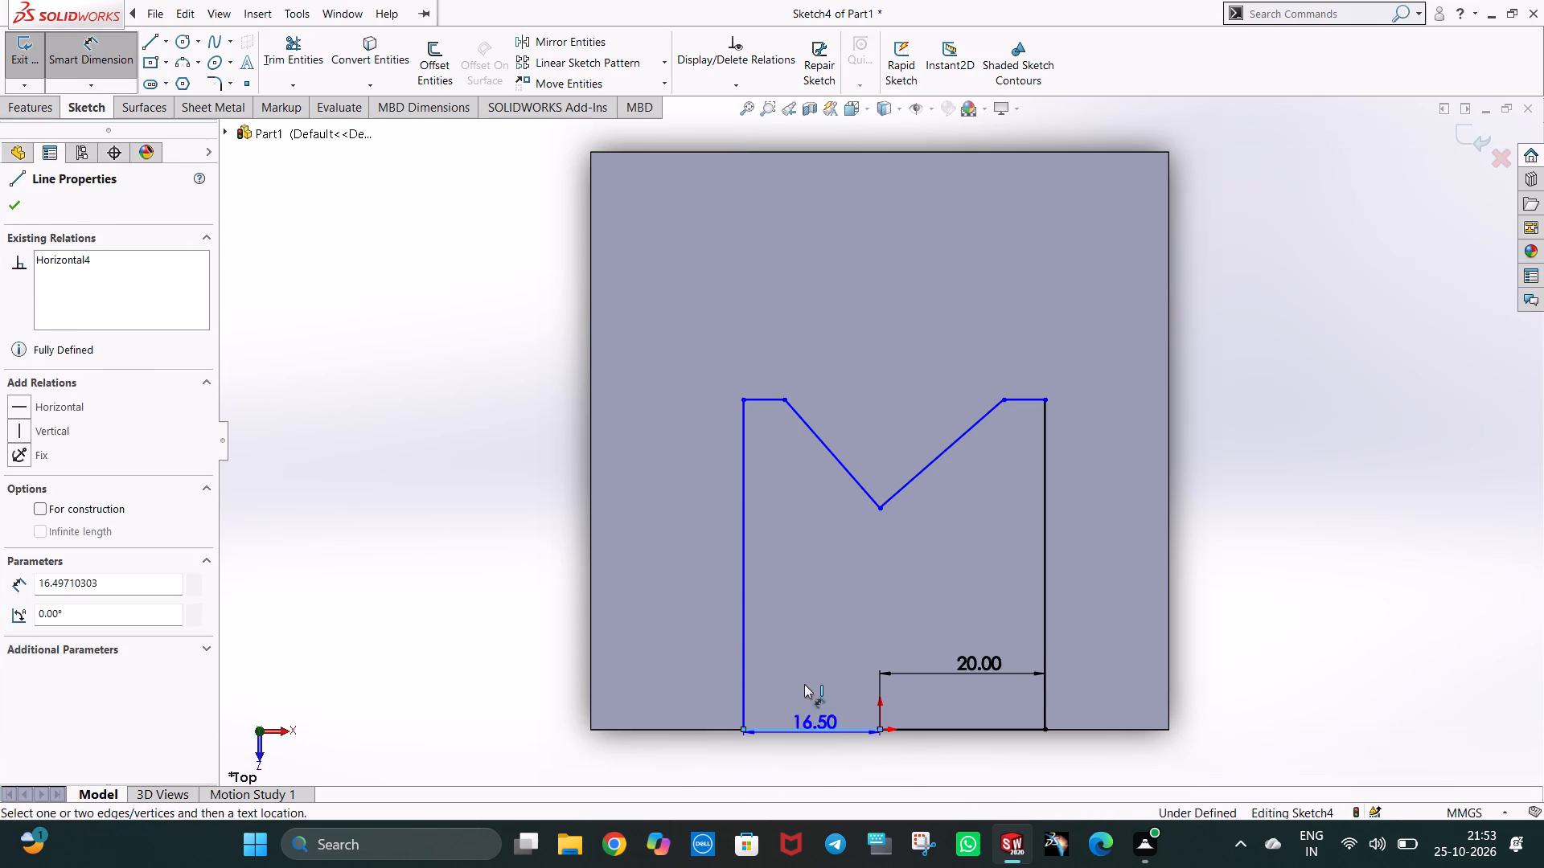
type("20")
key("Return")
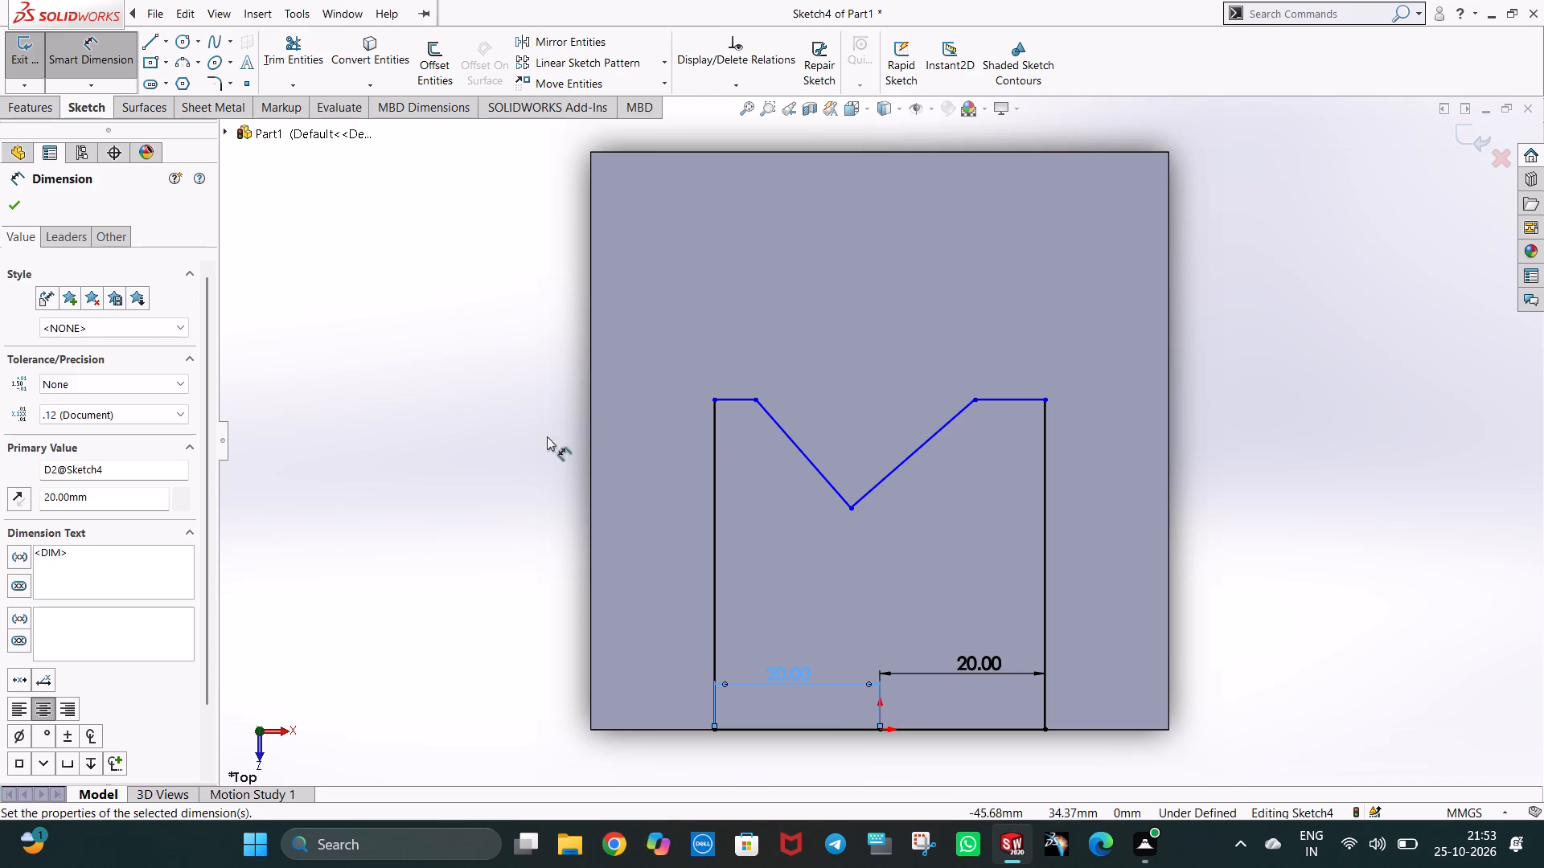
left_click(733, 399)
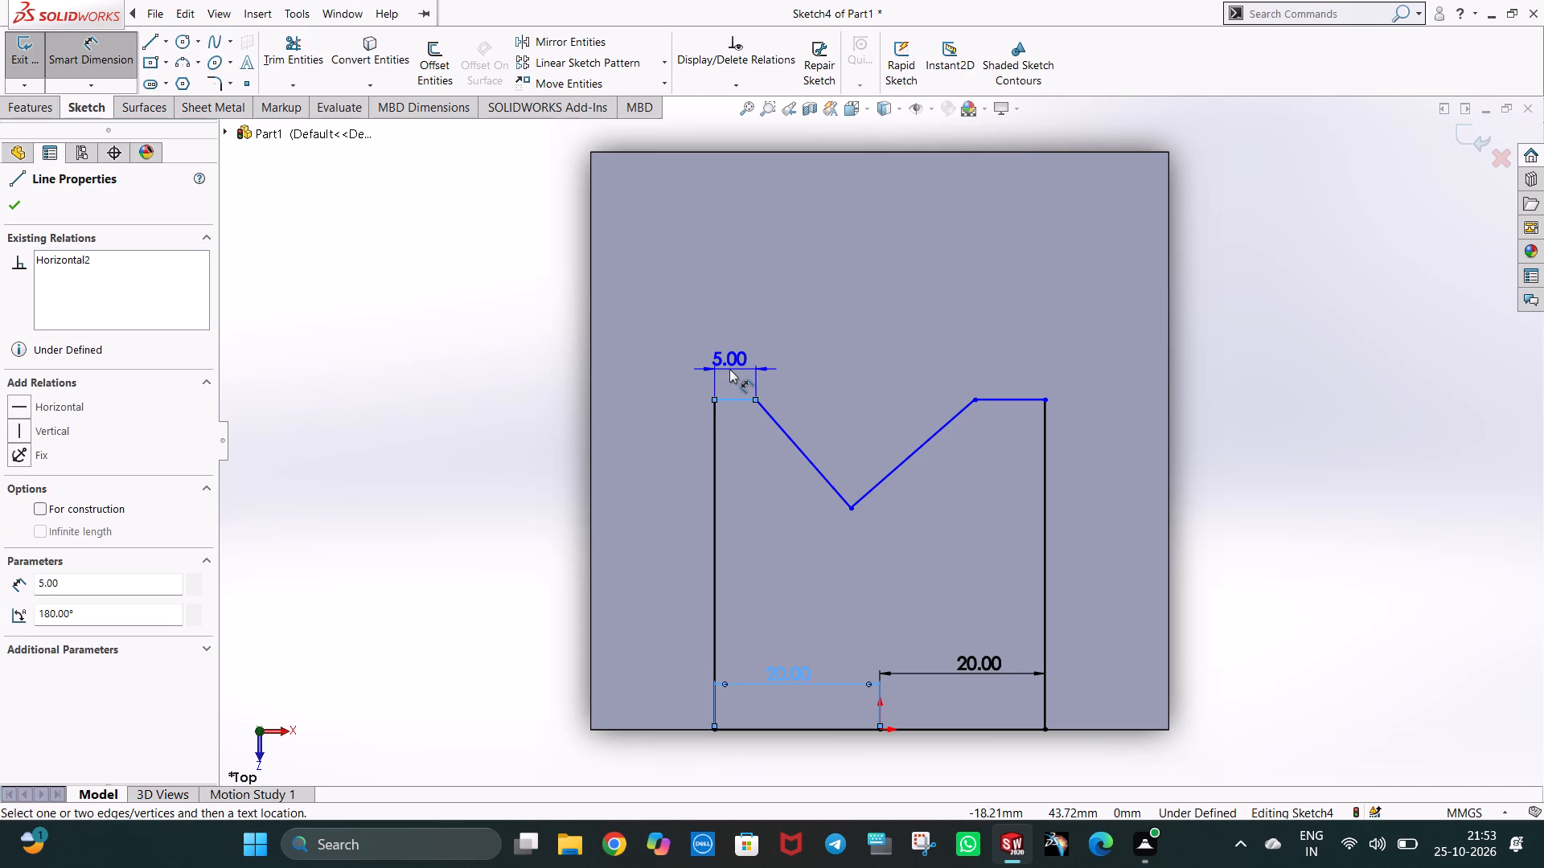
left_click(739, 363)
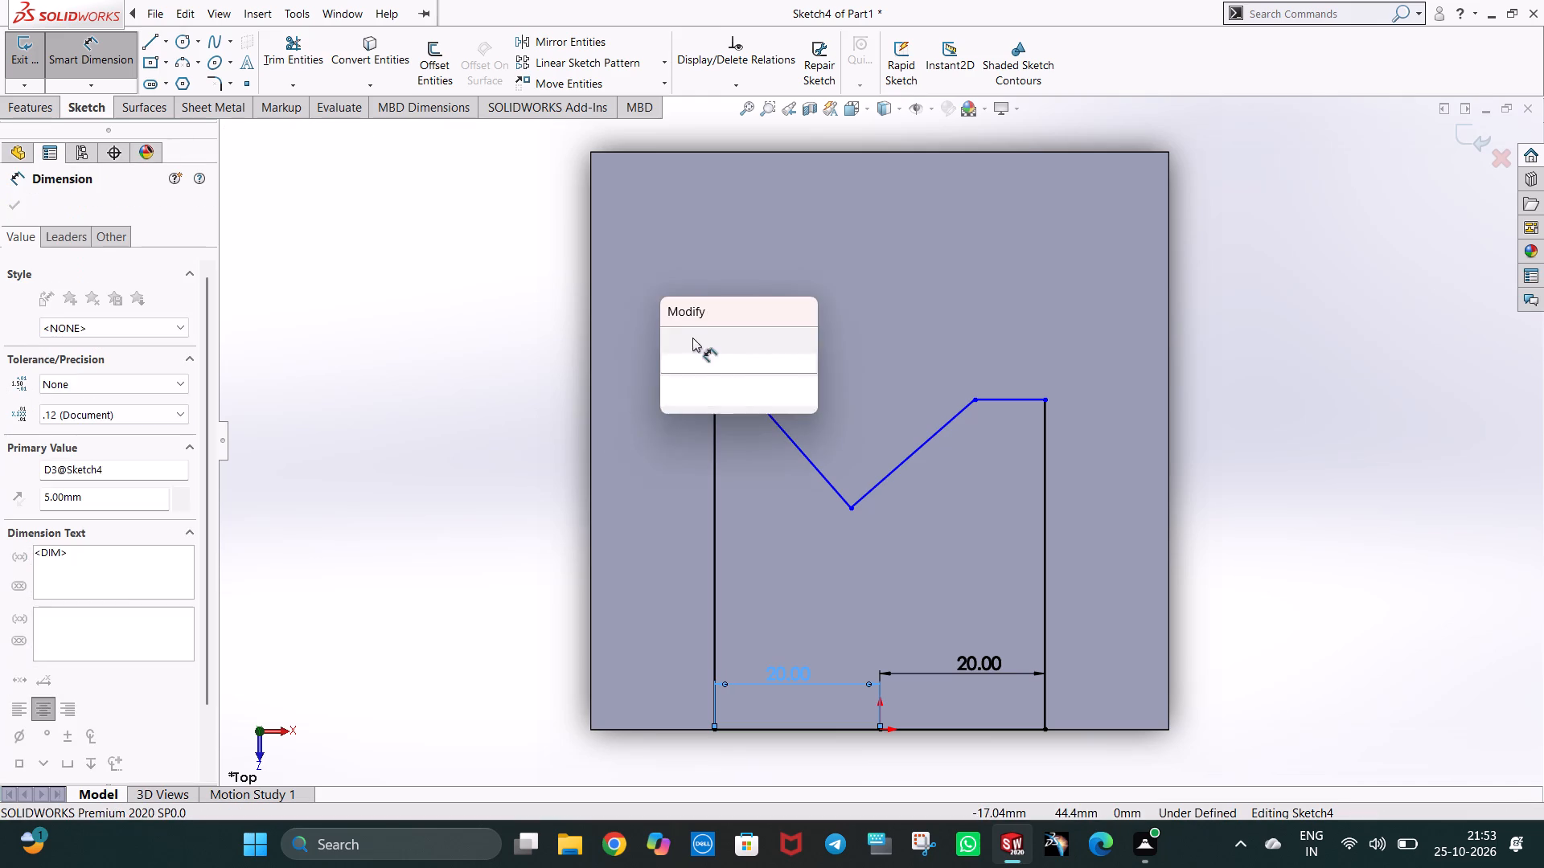
left_click(672, 337)
Dimension the short top line on the positive-X side, try a value of 5 mm, and undo that value change.
left_click(1012, 399)
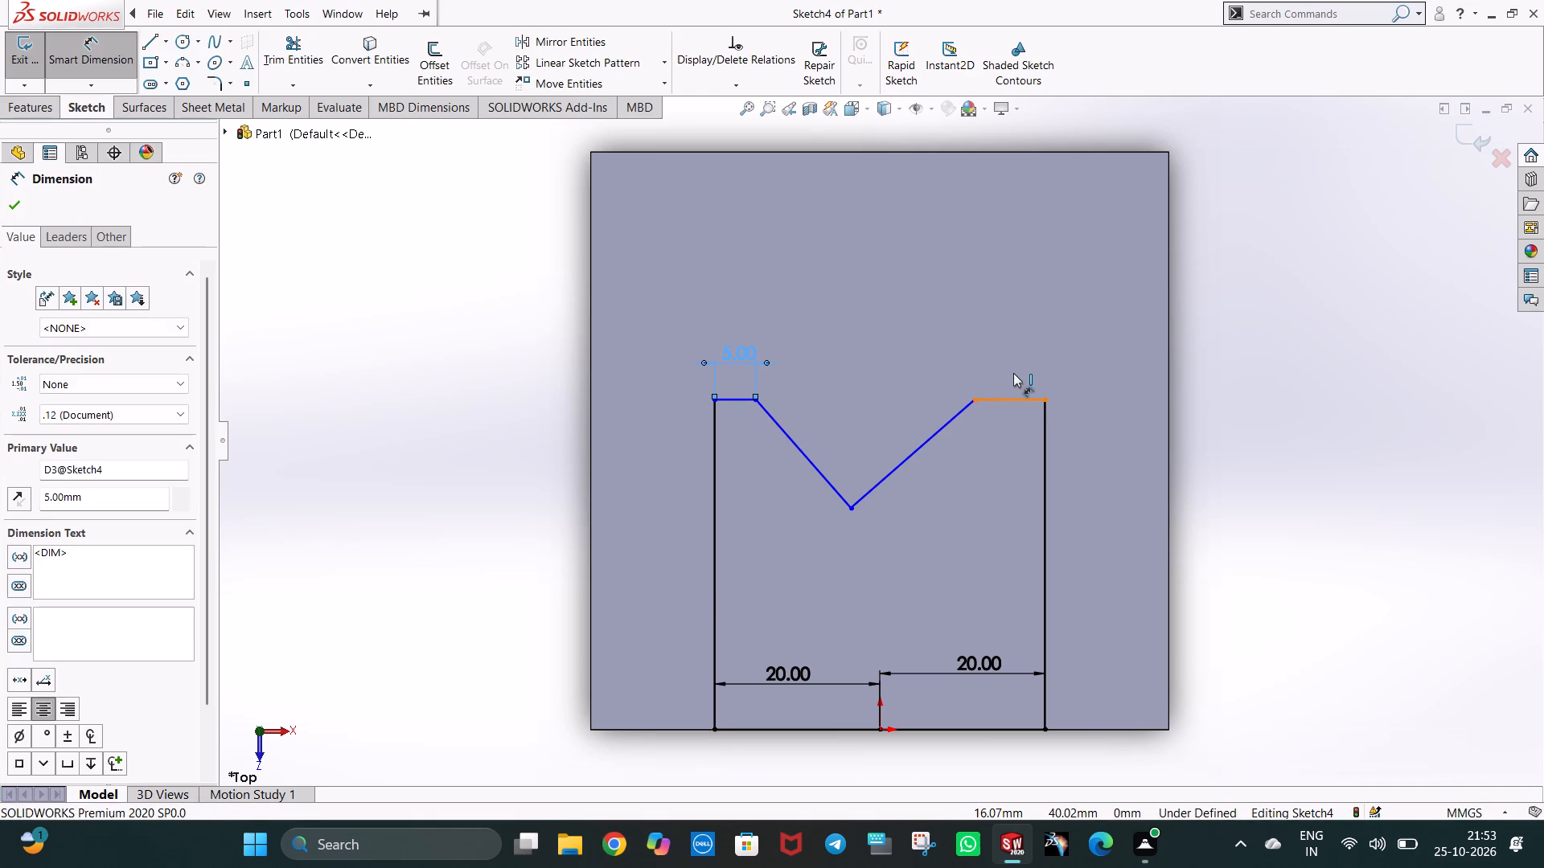
left_click(1013, 363)
key("5")
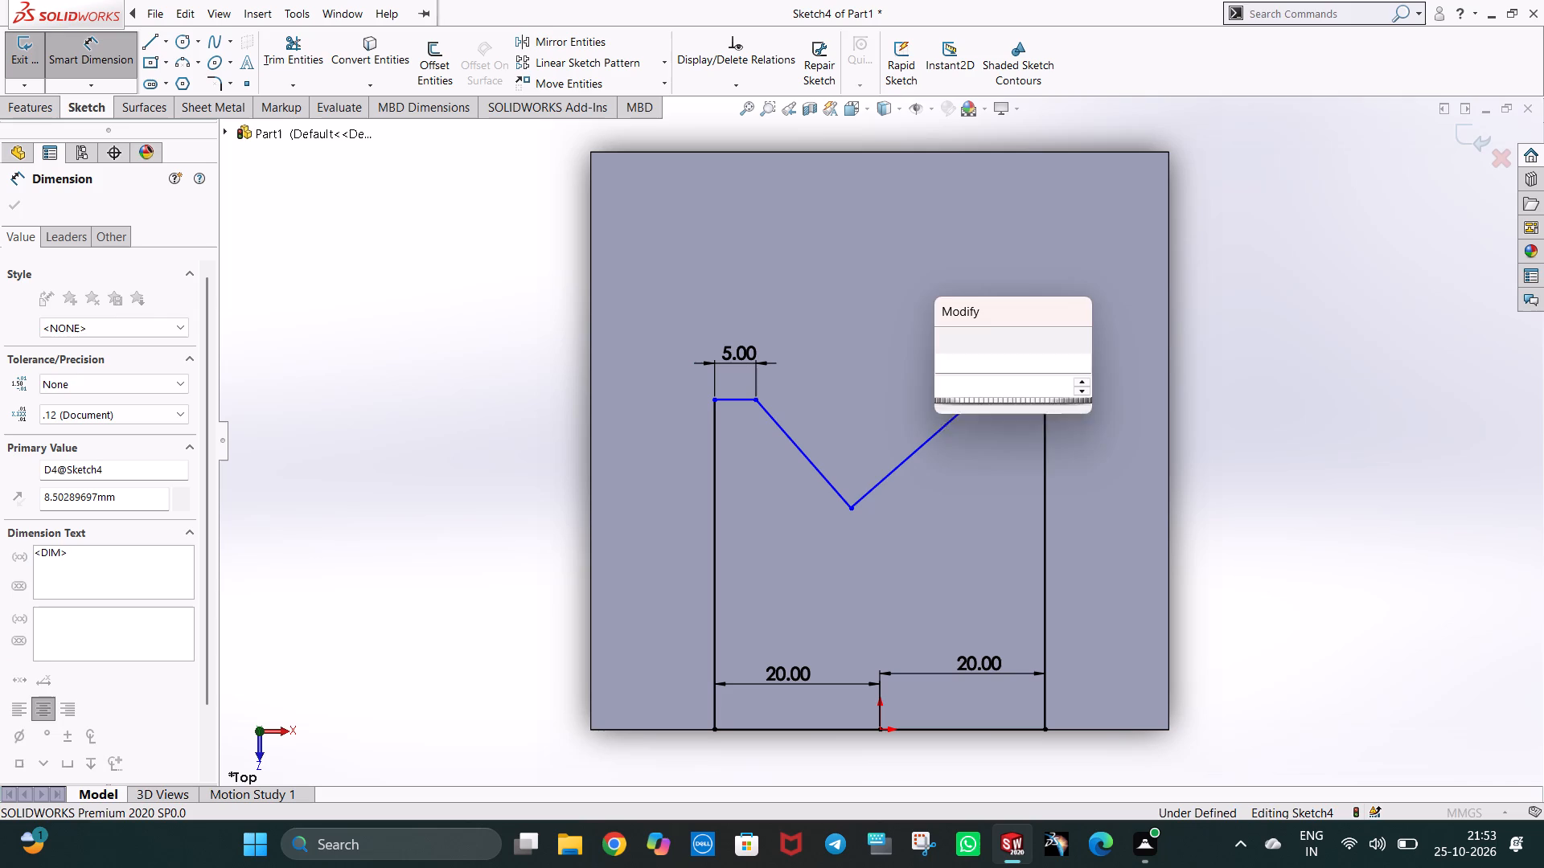
key("Return")
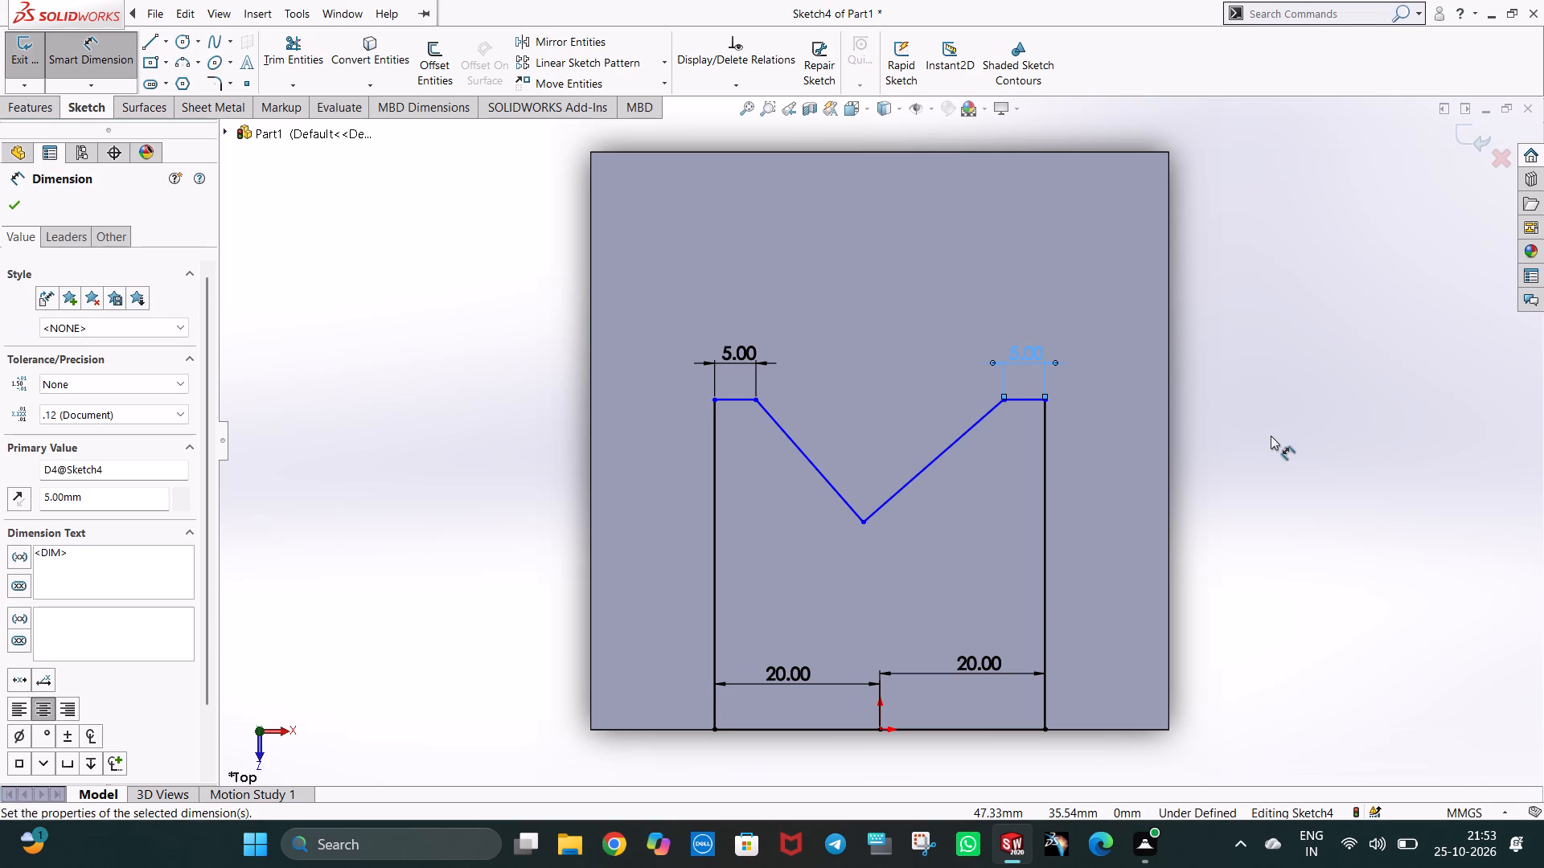
key("ctrl+z")
left_click(1271, 436)
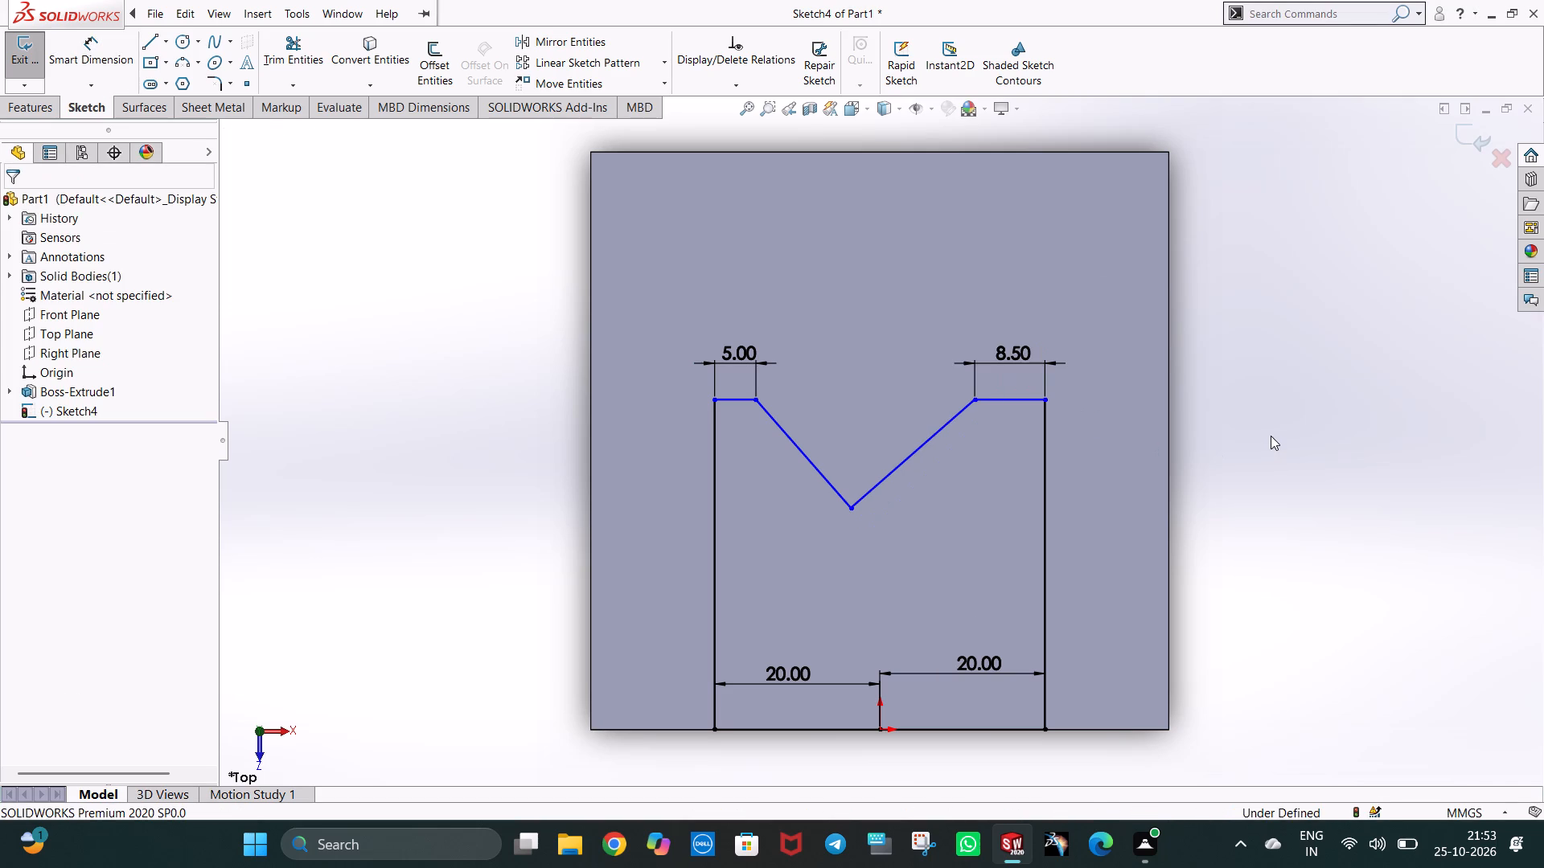
Delete both diagonal lines of the V between the two short top lines.
left_click(945, 429)
key("Delete")
left_click(807, 462)
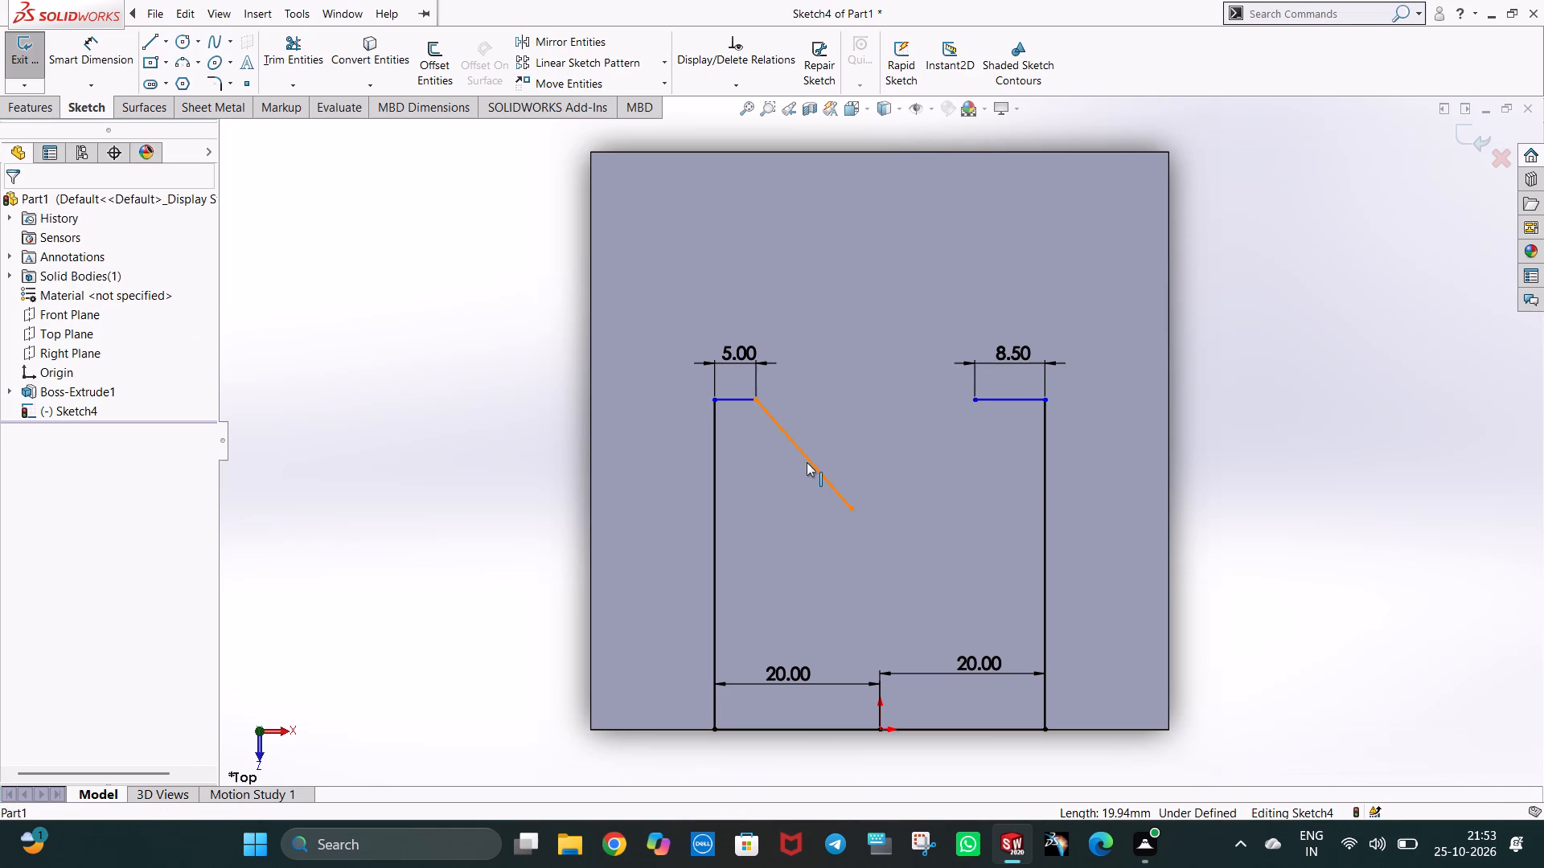
key("Delete")
Set the length dimension of the short top line on the positive-X side to 5 mm.
double_click(999, 352)
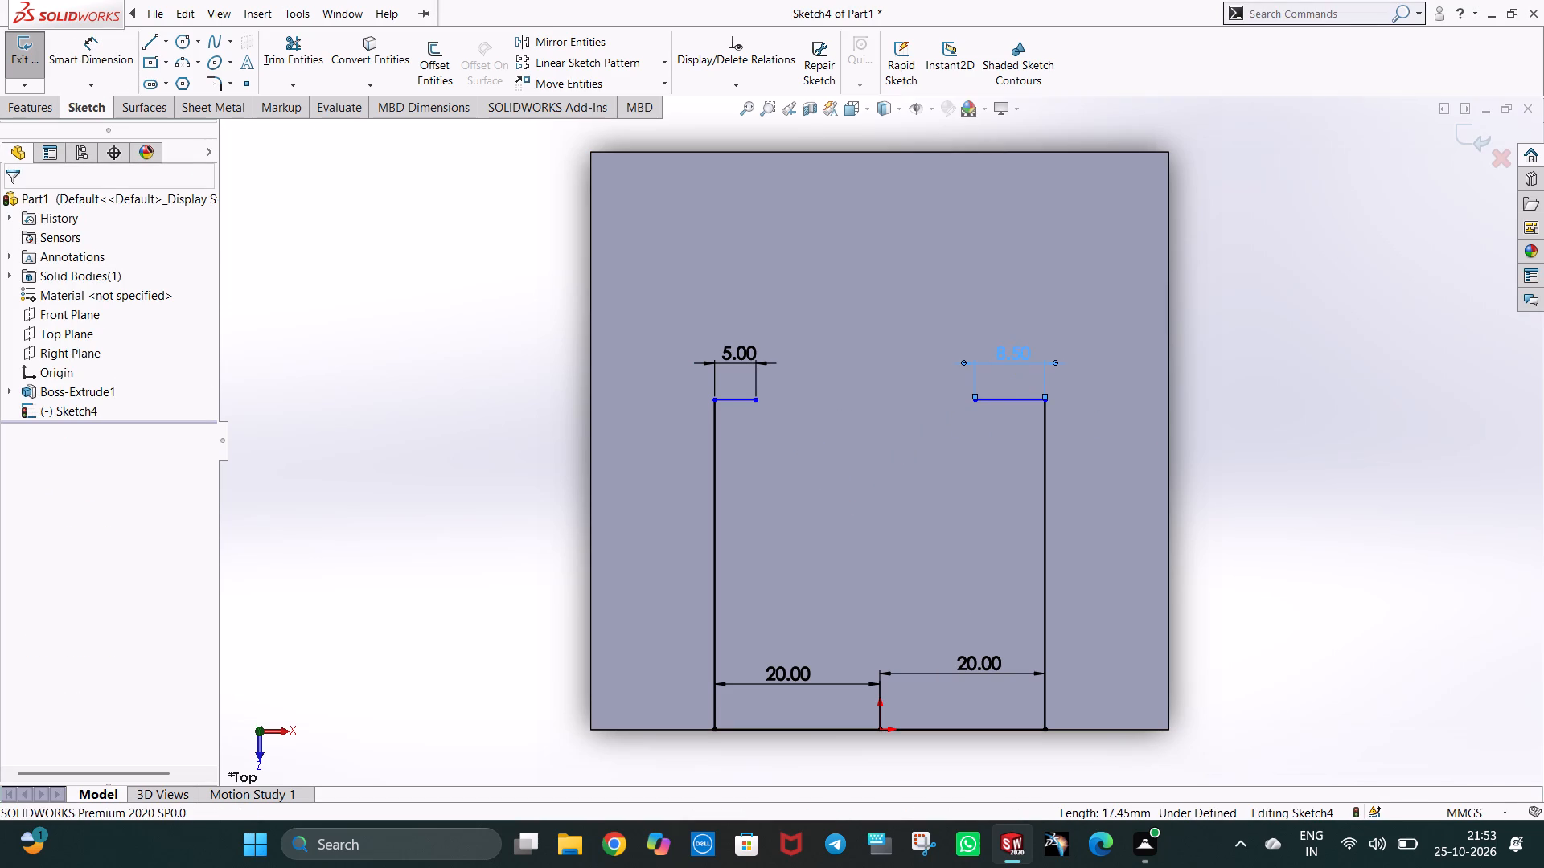
key("5")
key("Return")
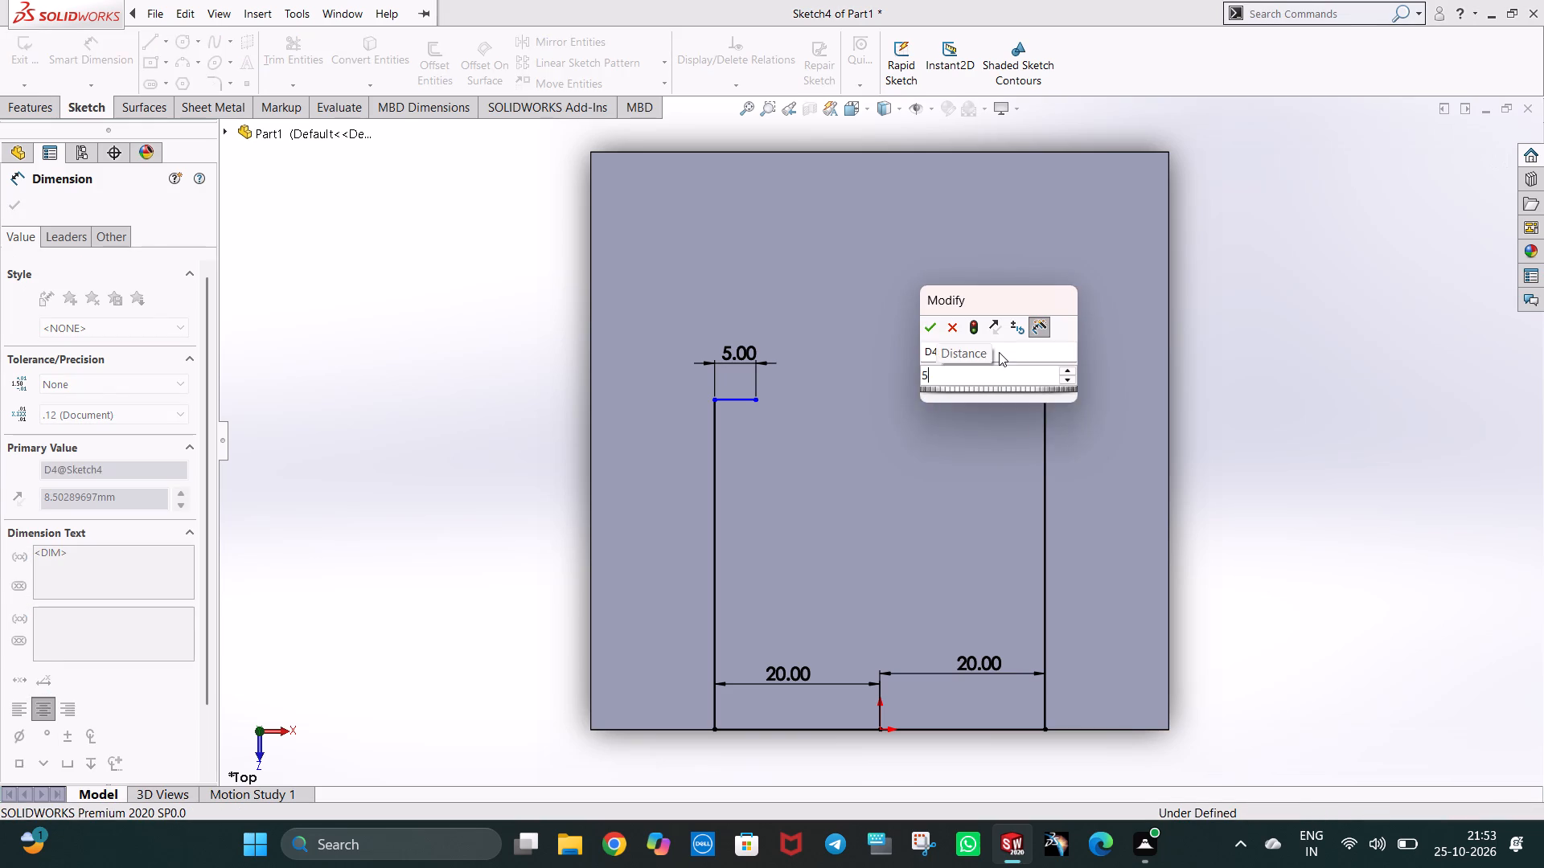
left_click(1271, 464)
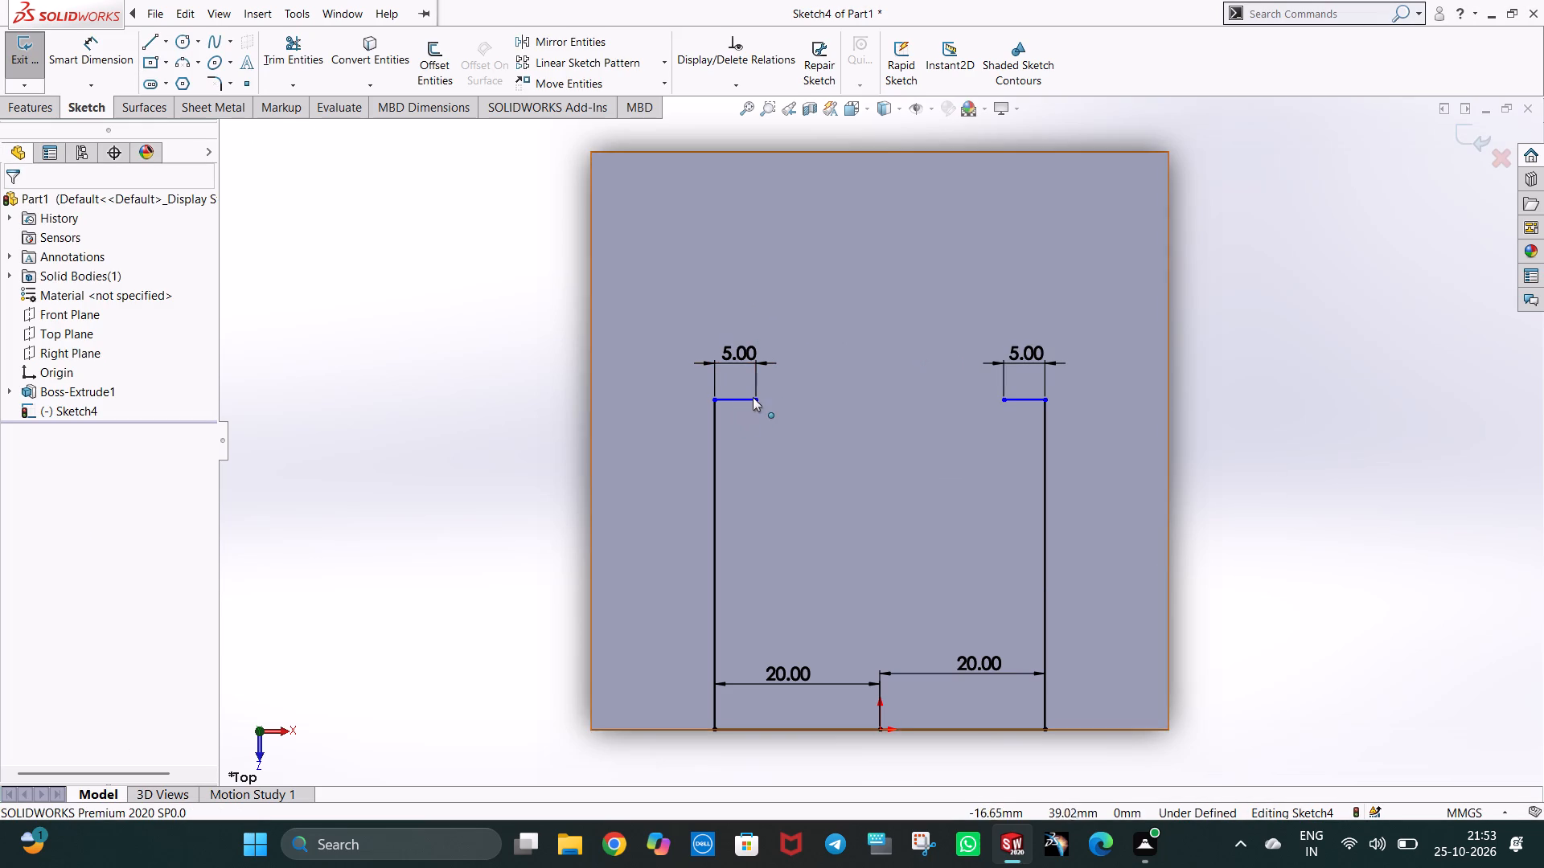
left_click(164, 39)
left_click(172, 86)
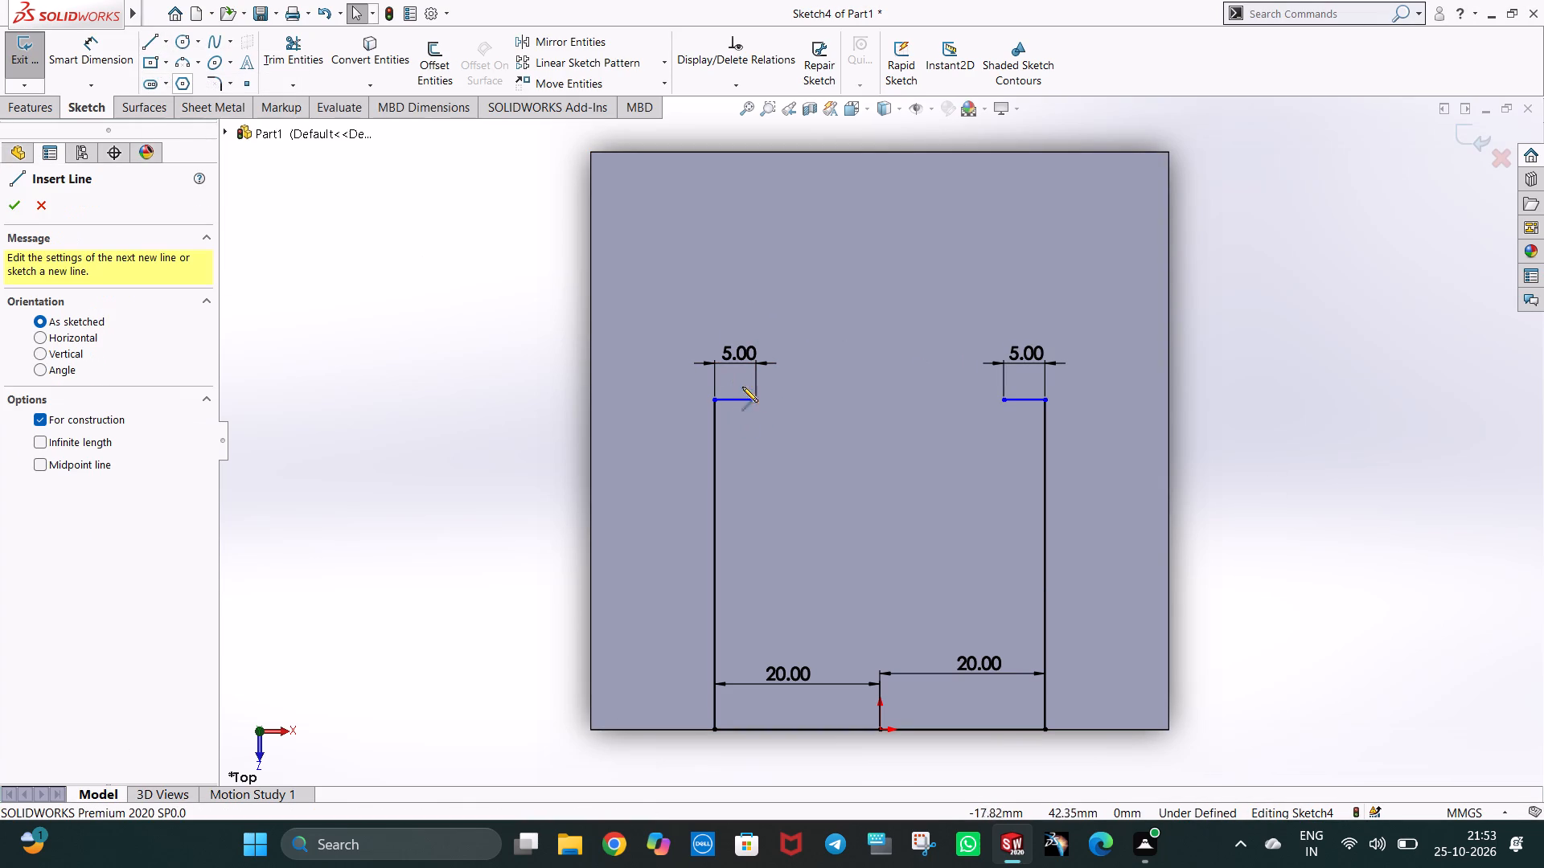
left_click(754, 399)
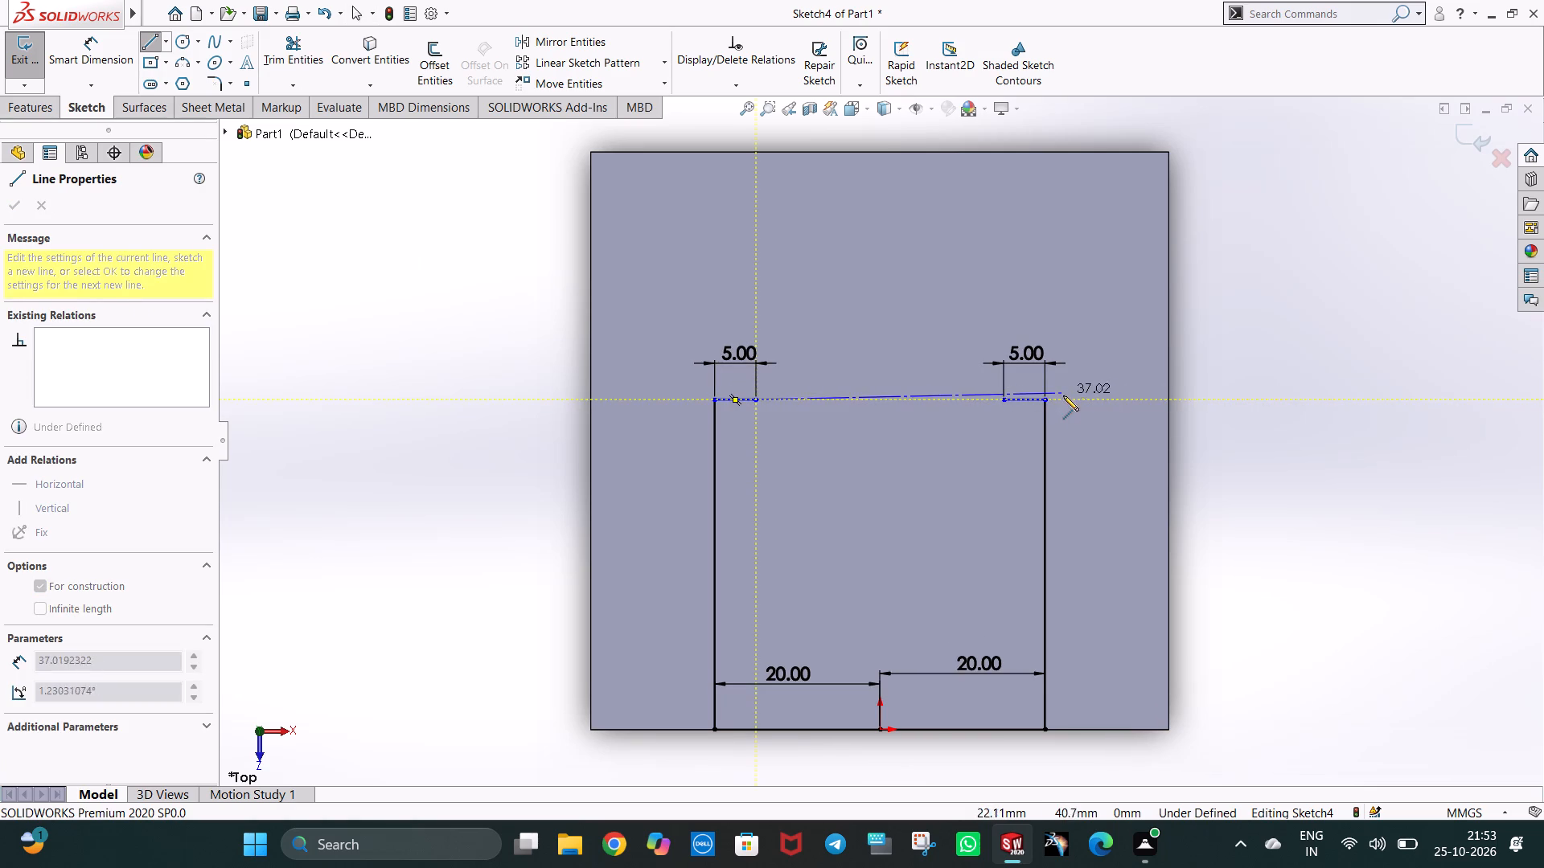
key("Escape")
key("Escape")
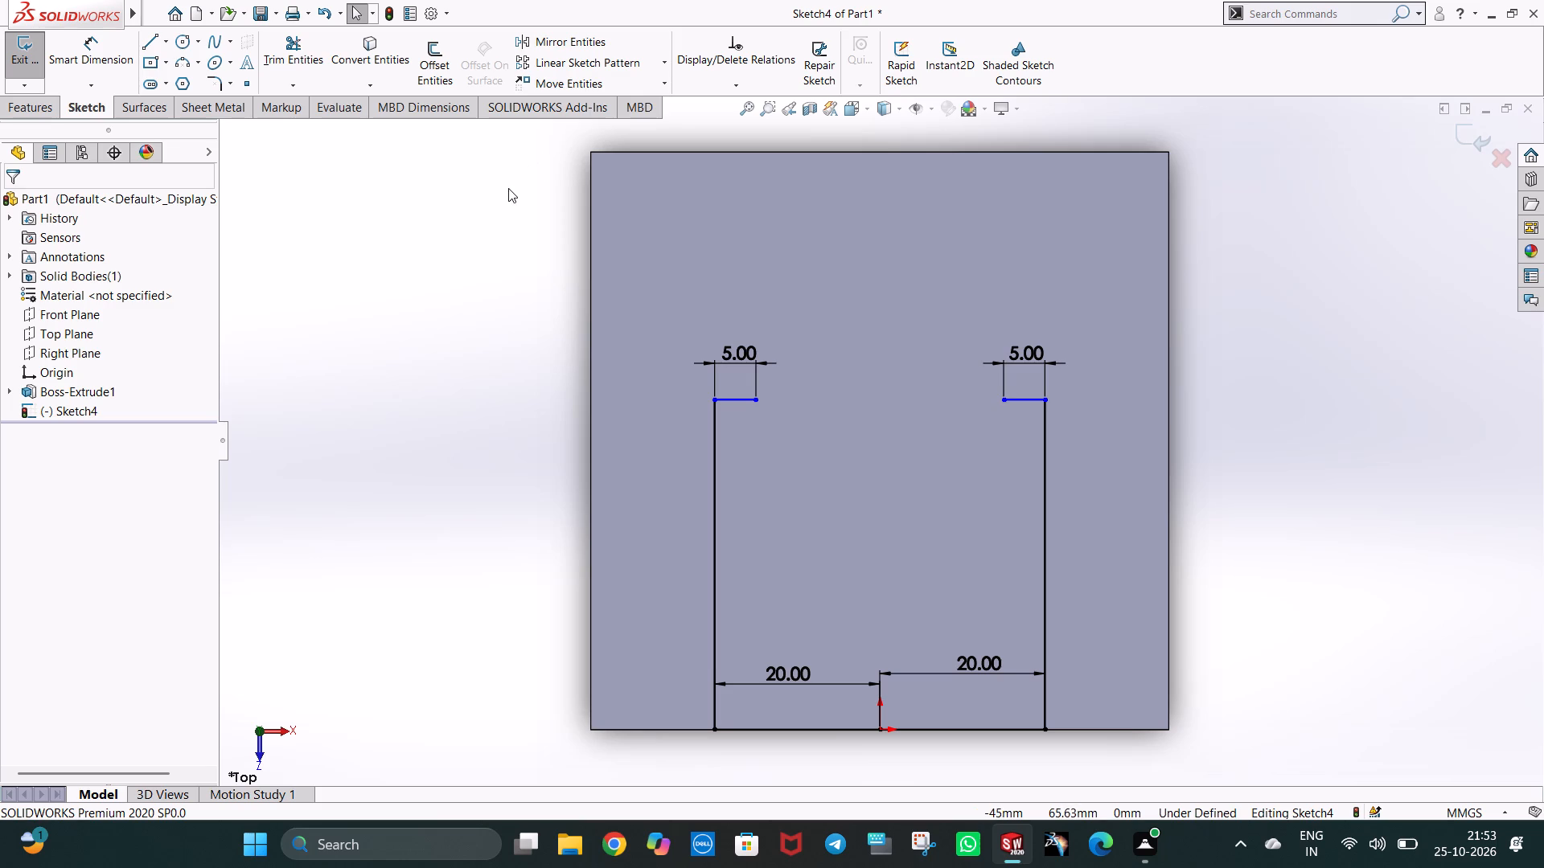
Draw two diagonal lines, each about 18.5 mm long, forming a V between the short top lines with its vertex above the origin.
left_click(151, 39)
left_click(757, 398)
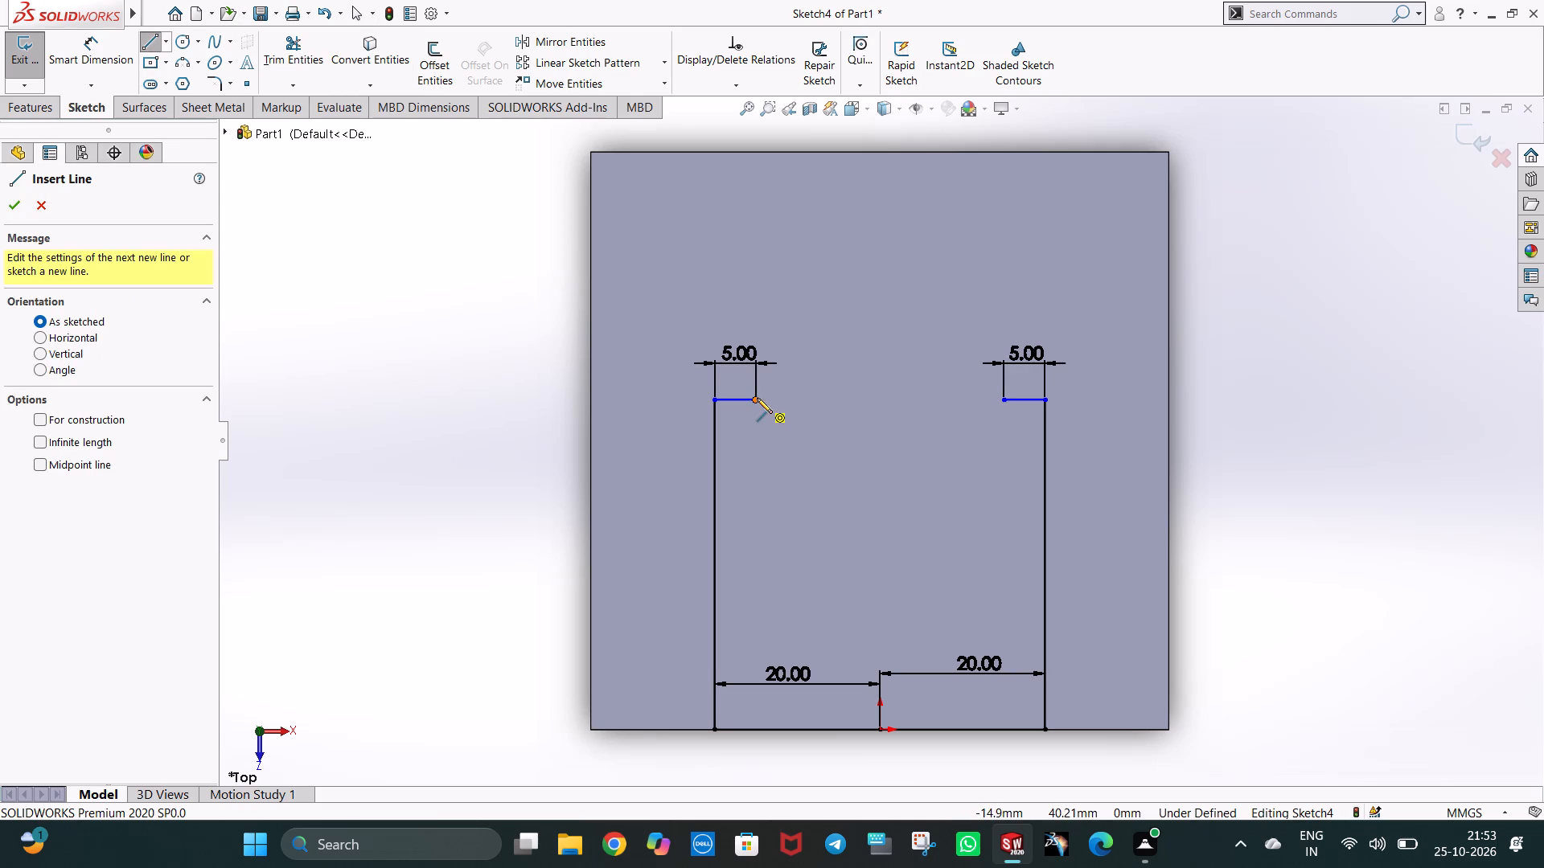
left_click(881, 489)
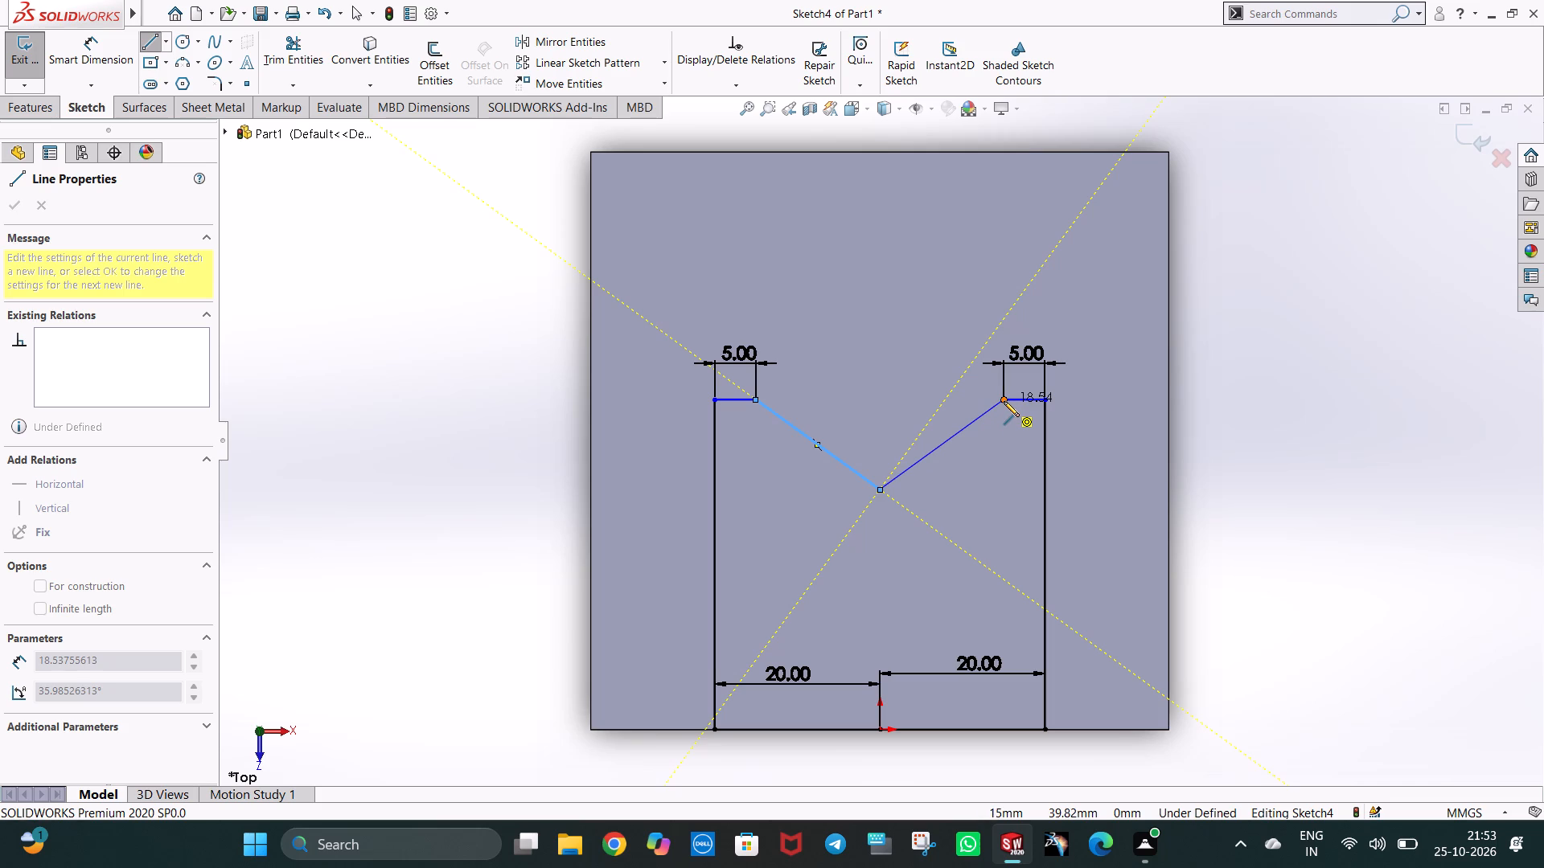
left_click(1004, 401)
key("Escape")
key("Escape")
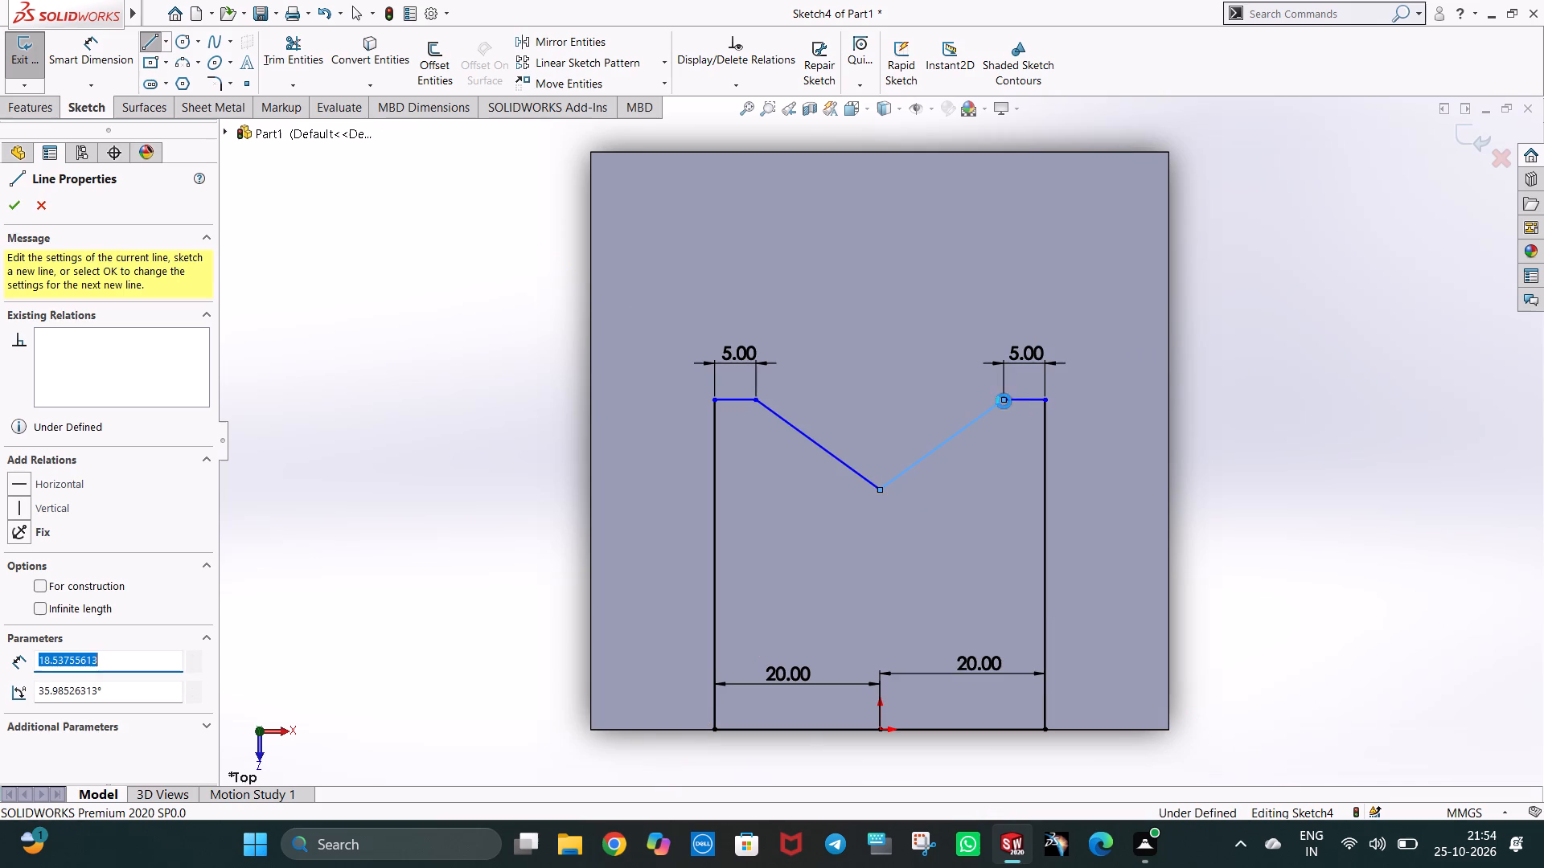
key("Escape")
key("Escape")
left_click(1214, 530)
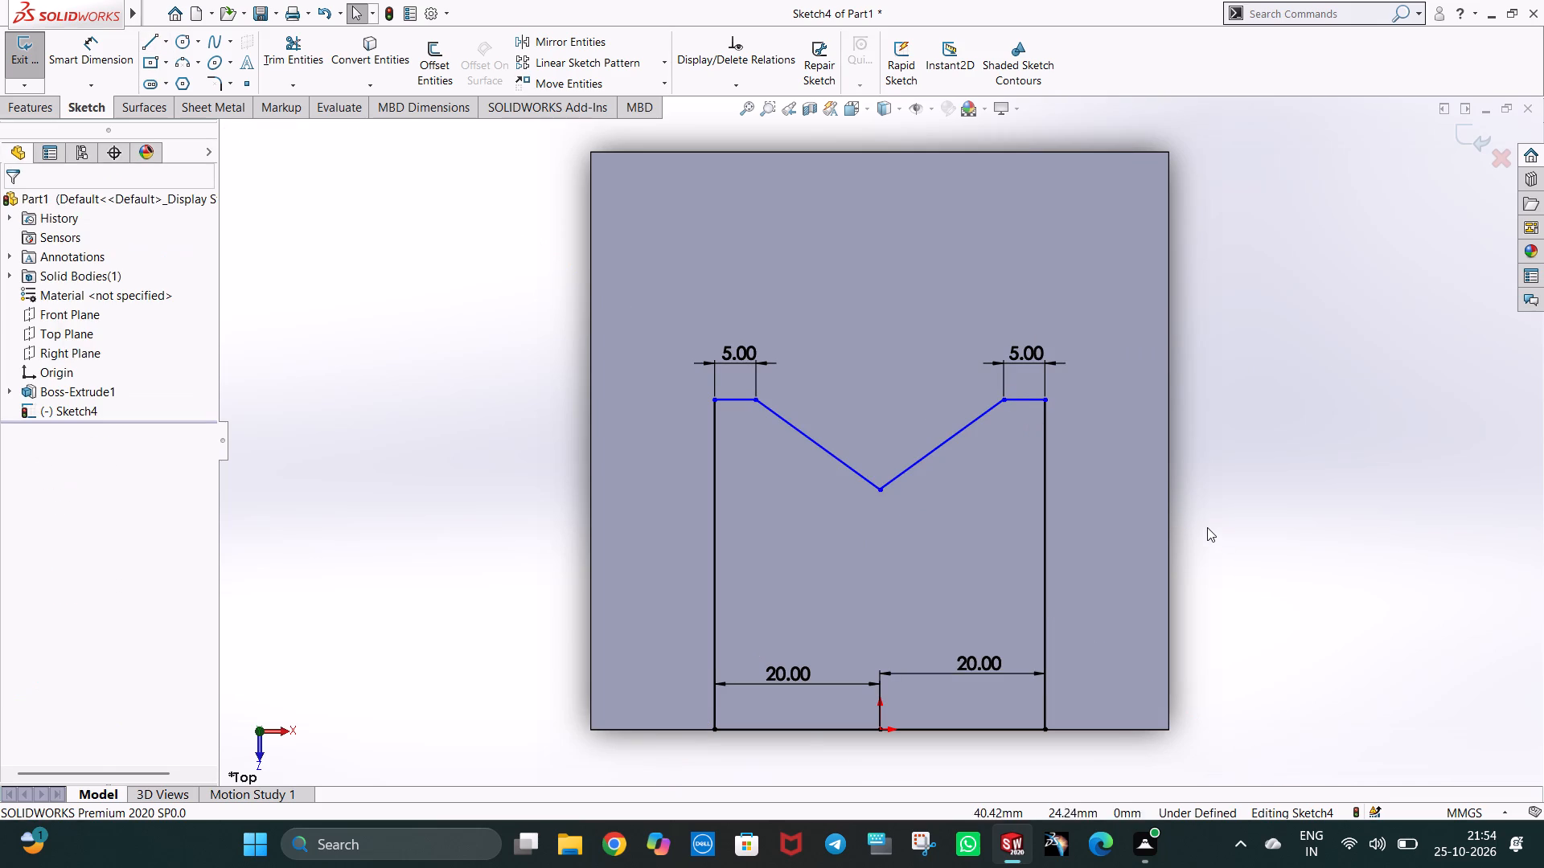
Dimension the horizontal span of the negative-X diagonal line at 15 mm.
left_click(111, 60)
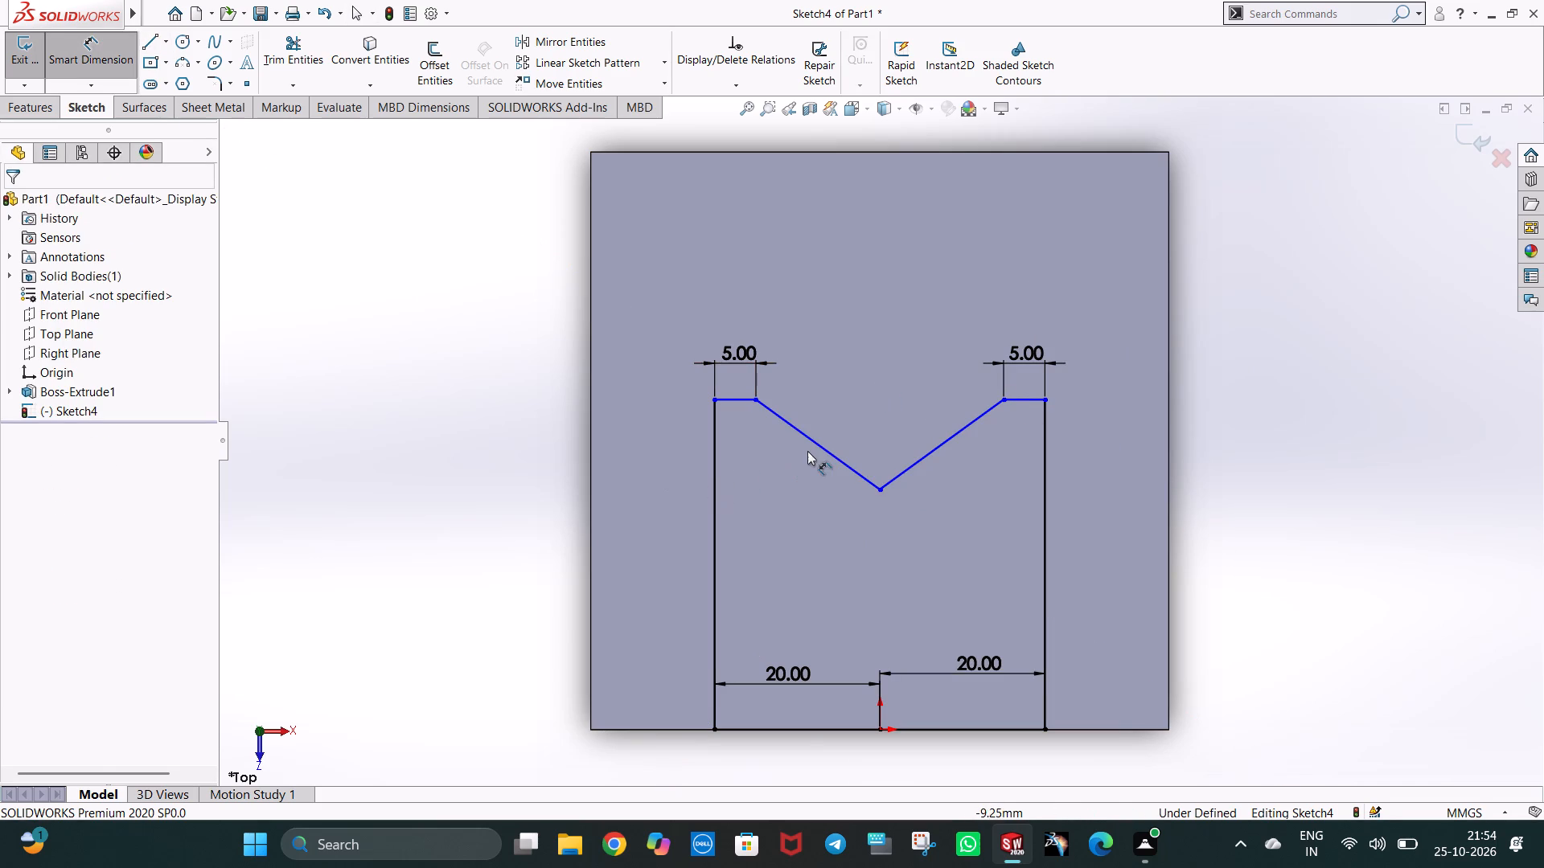
left_click(816, 440)
left_click(813, 491)
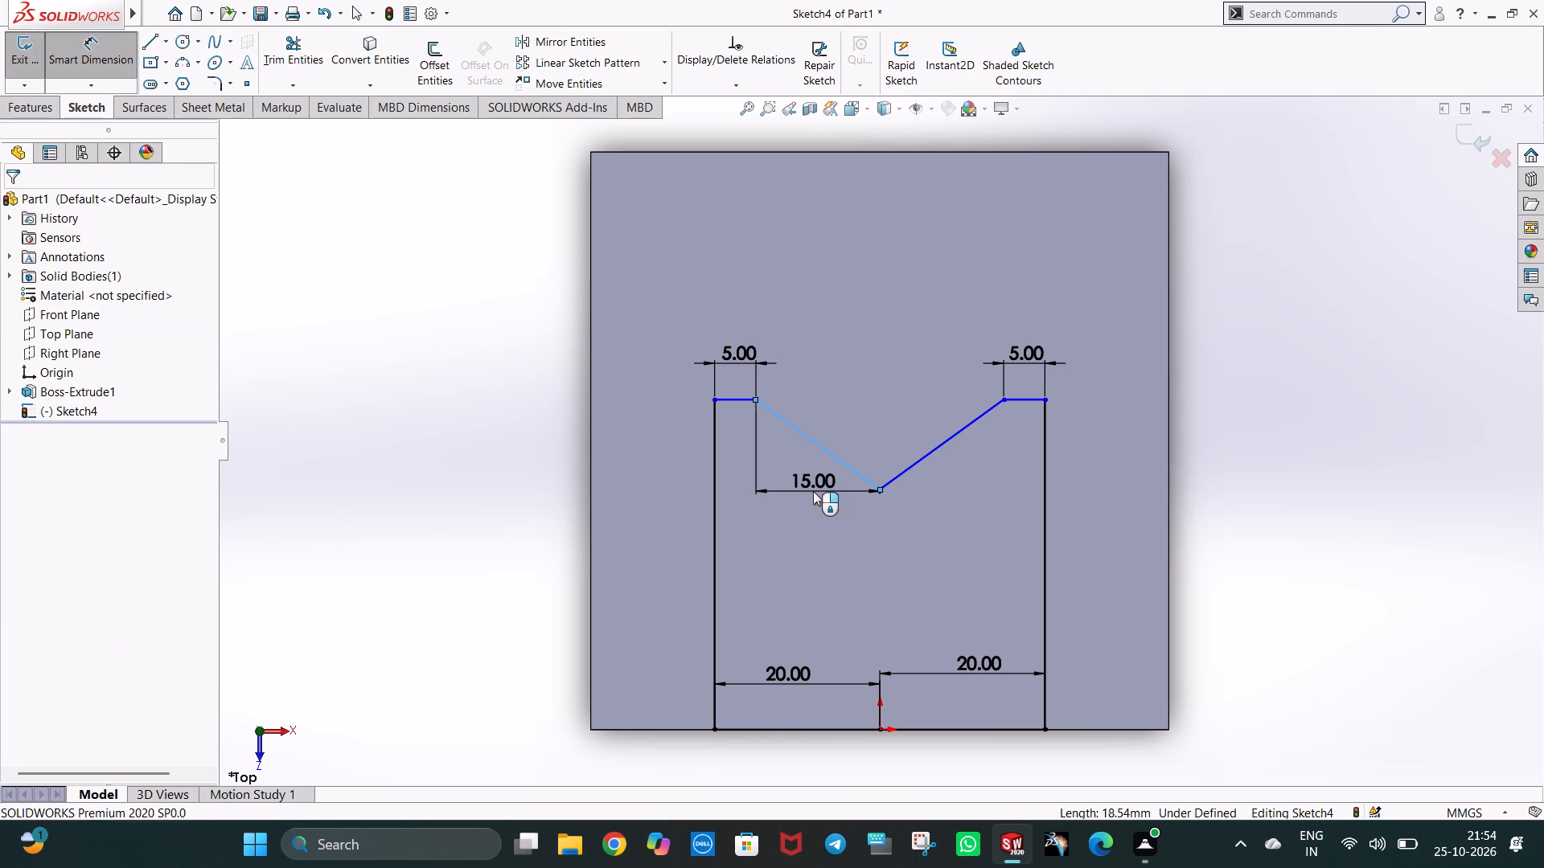
left_click(744, 461)
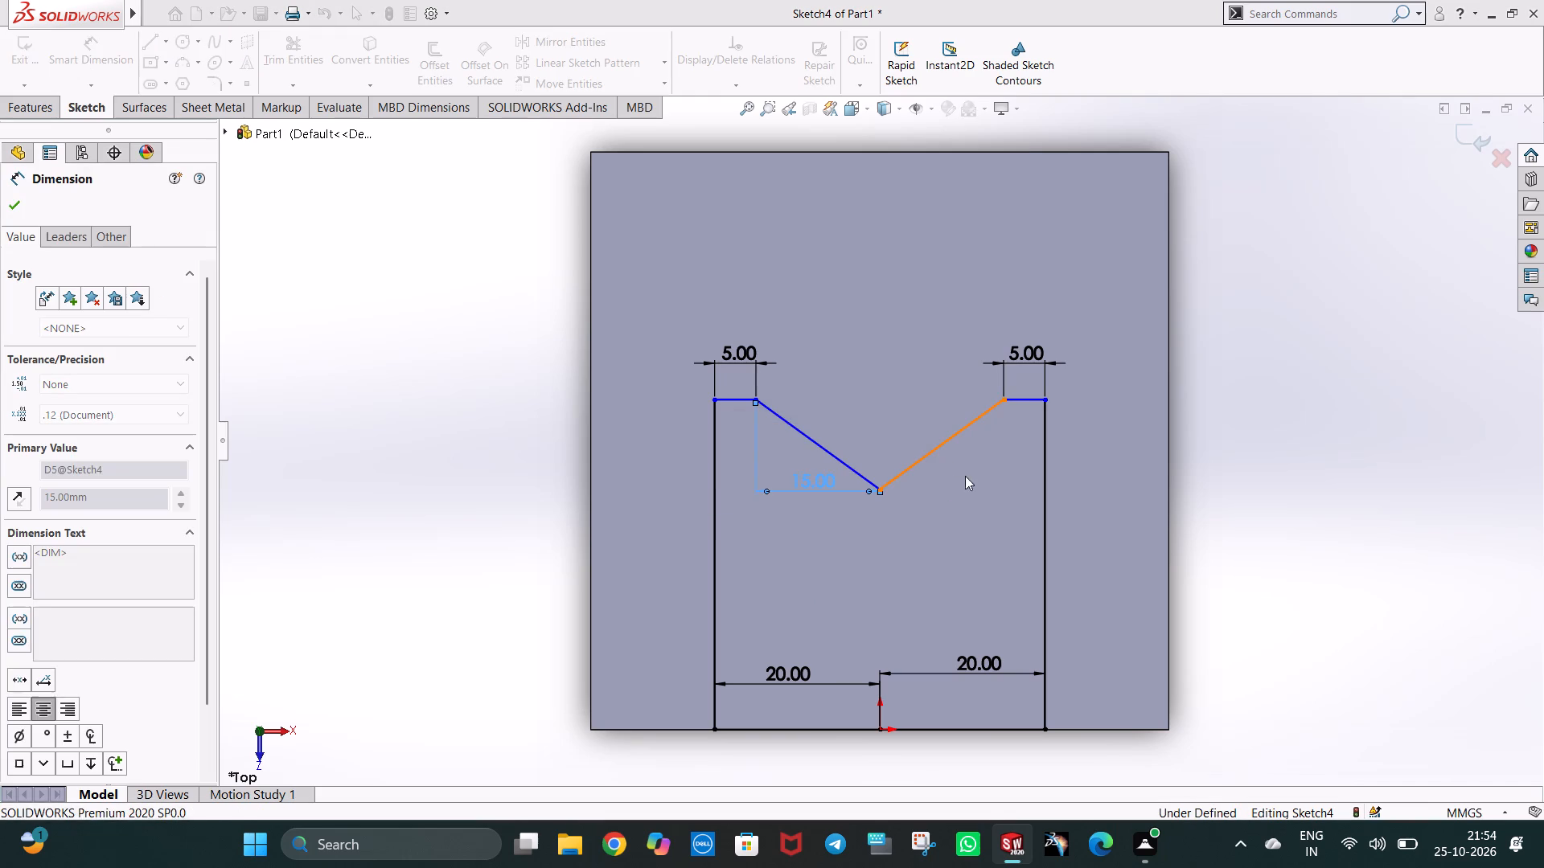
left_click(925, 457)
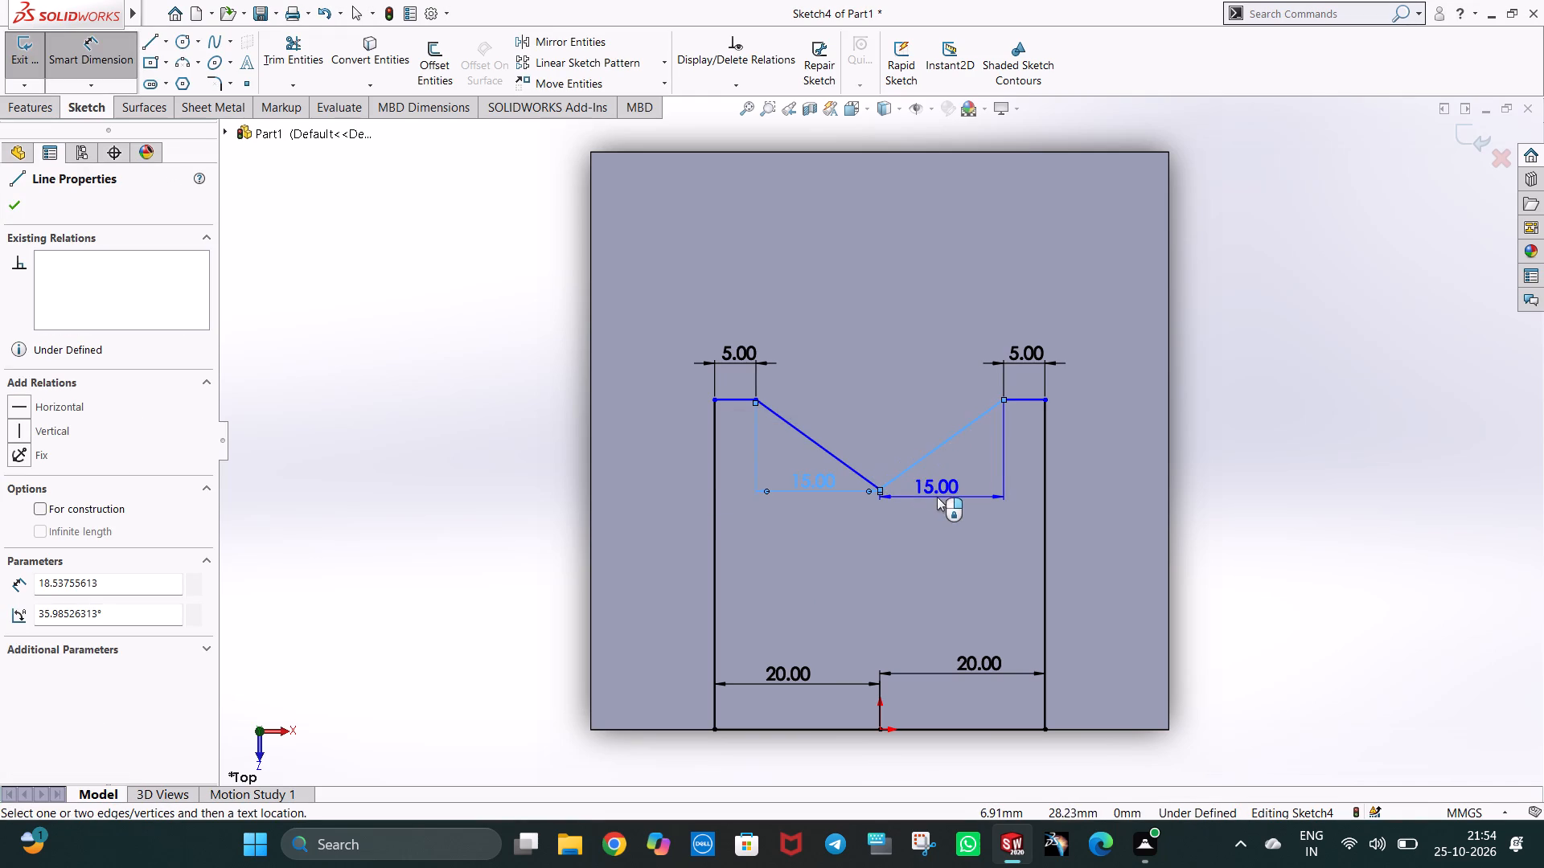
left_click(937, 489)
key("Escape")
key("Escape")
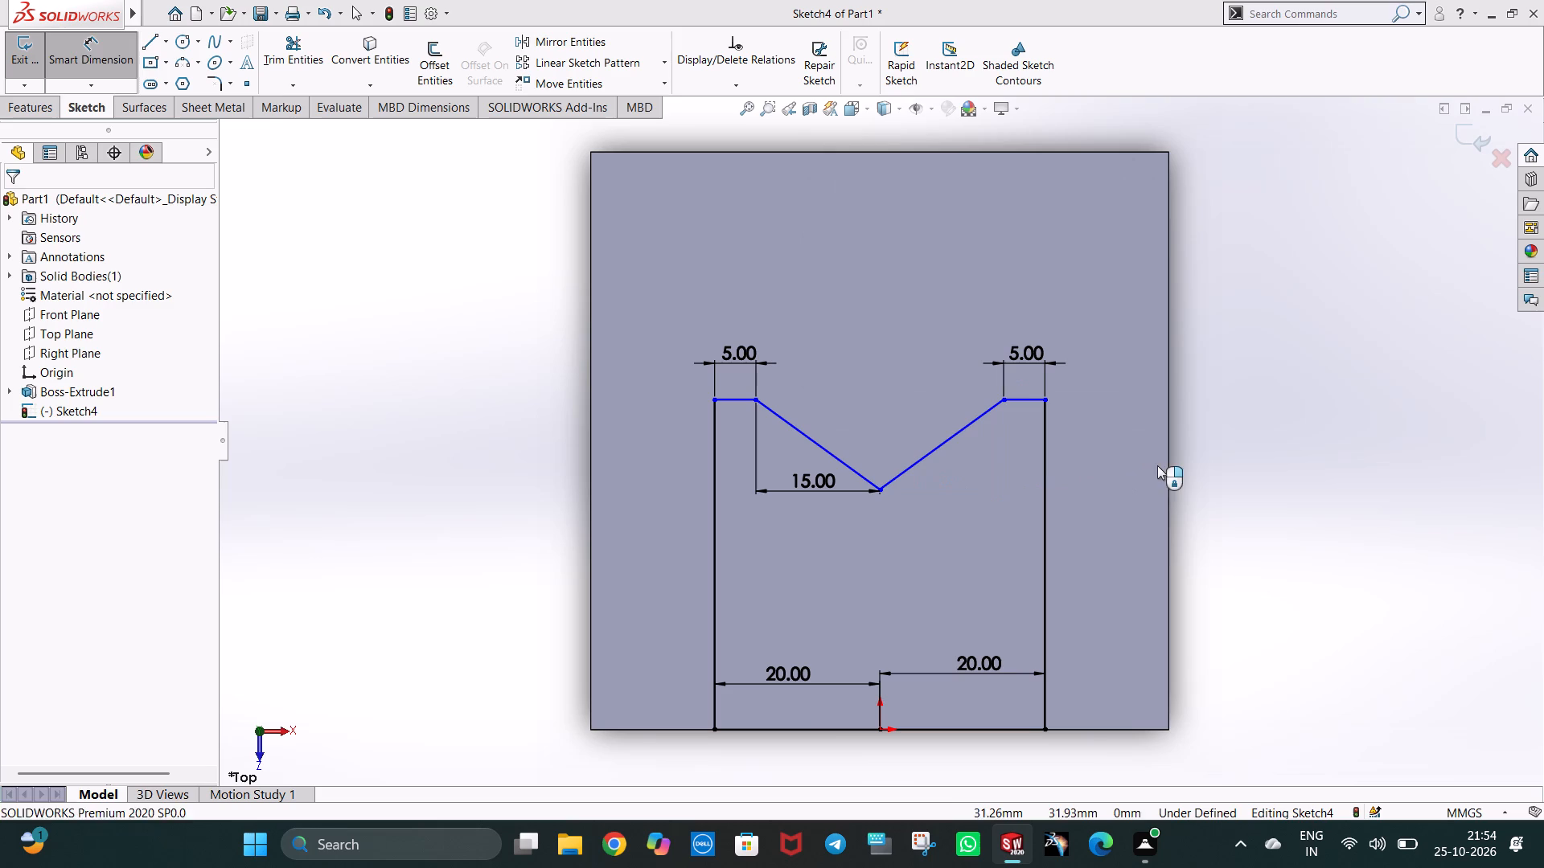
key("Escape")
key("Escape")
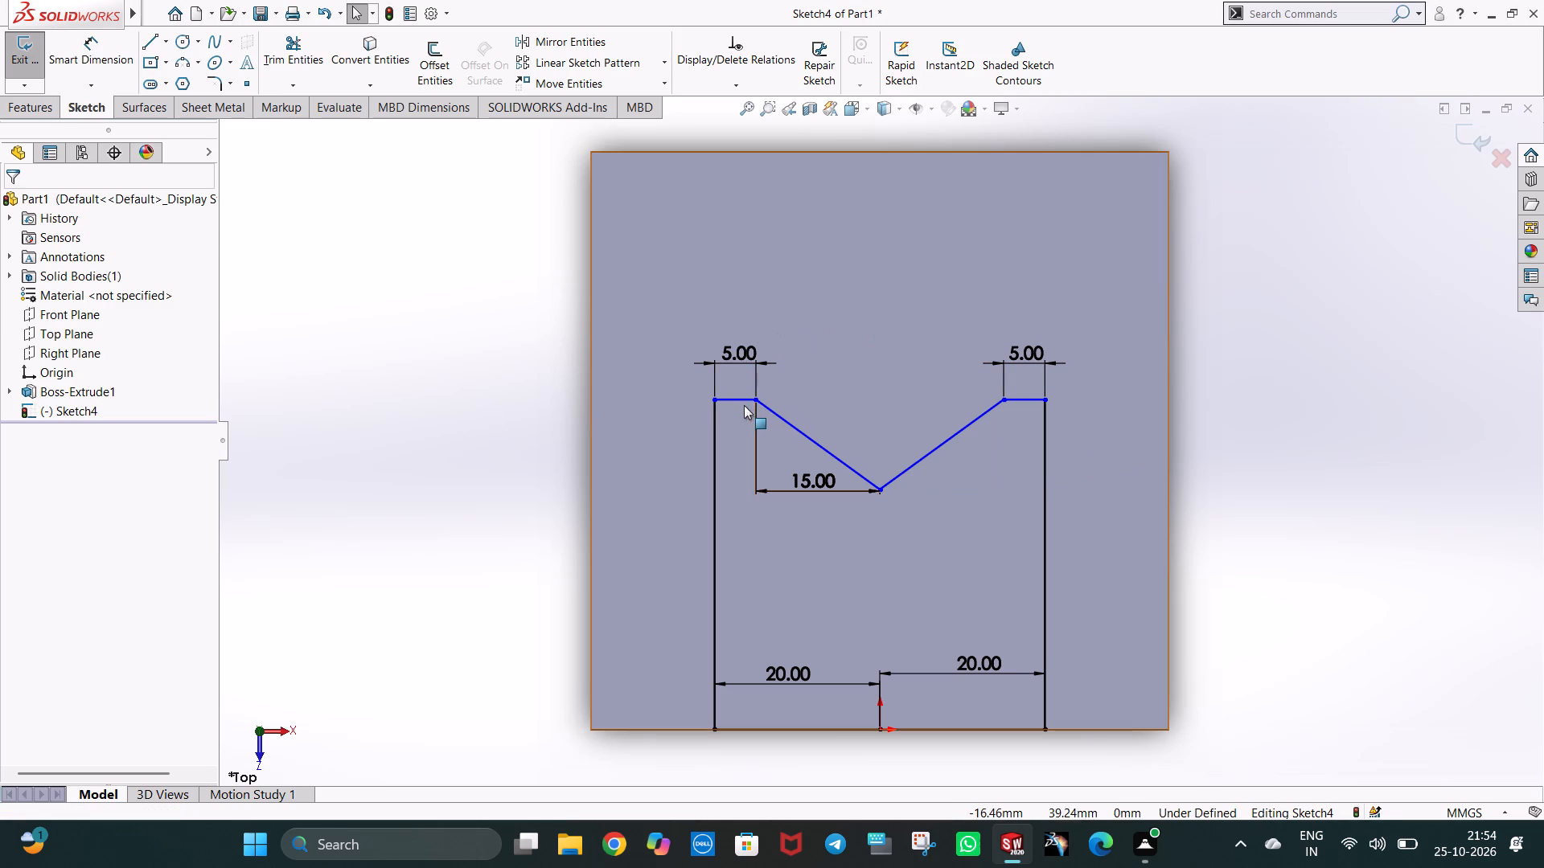
Dimension the vertical distance from the origin to the short top line on the negative-X side at 40 mm.
left_click(742, 403)
left_click(879, 728)
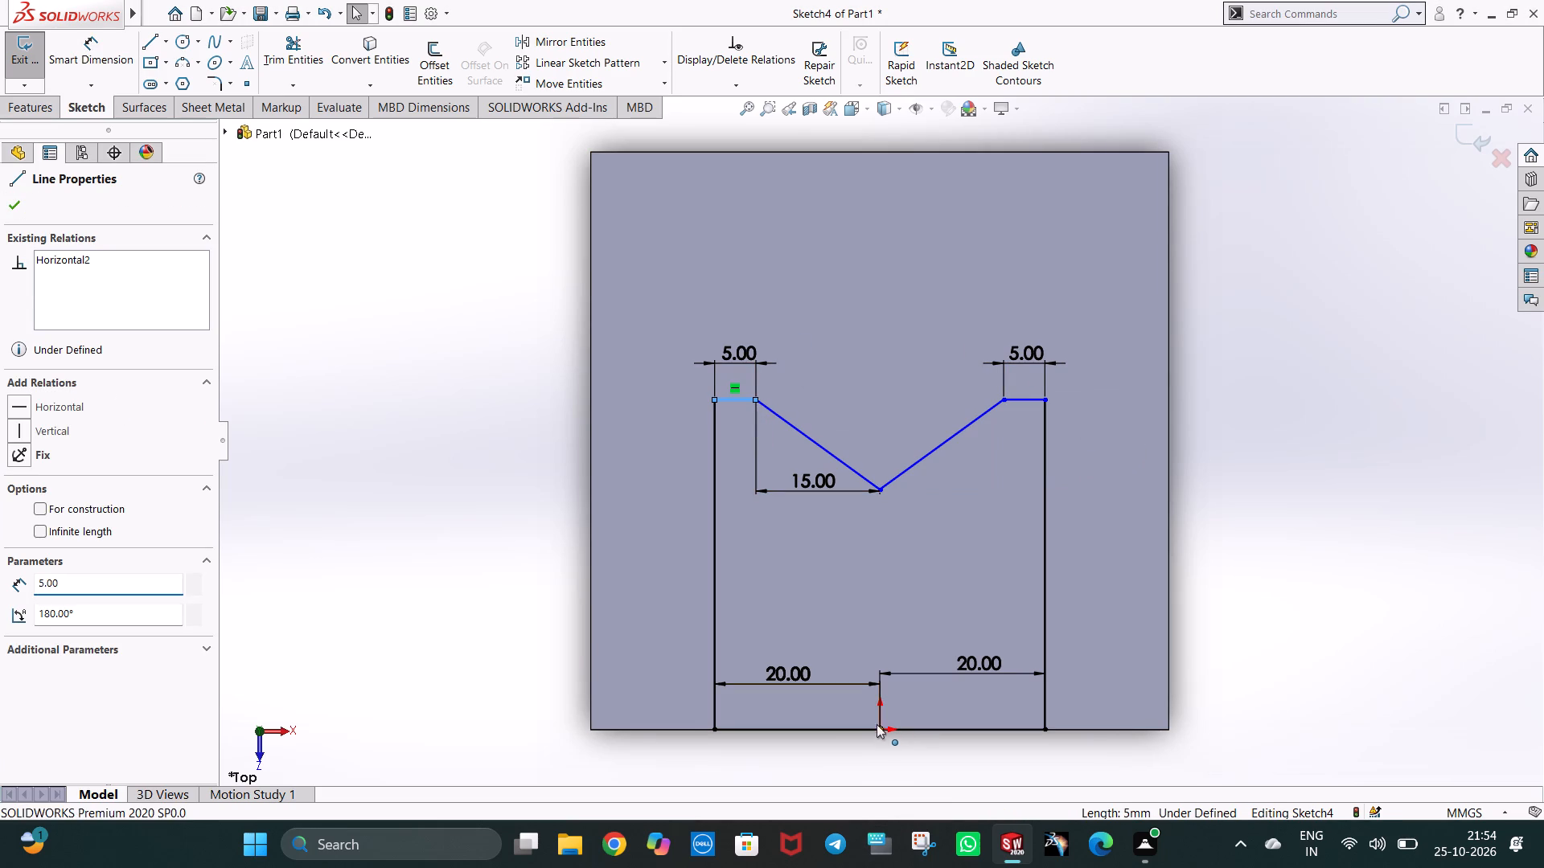
left_click(113, 51)
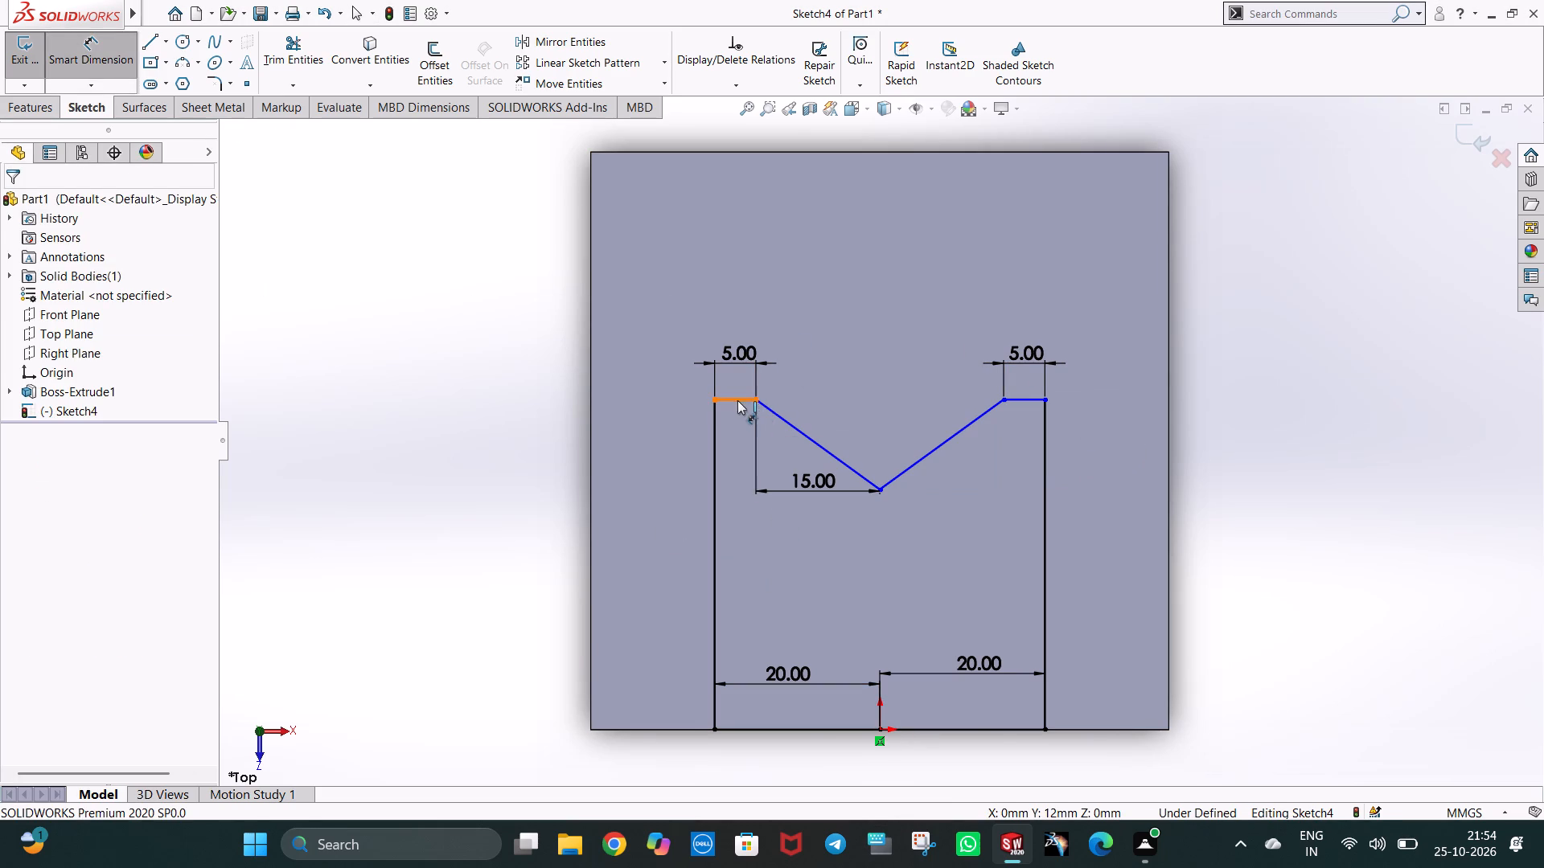
left_click(736, 399)
left_click(881, 730)
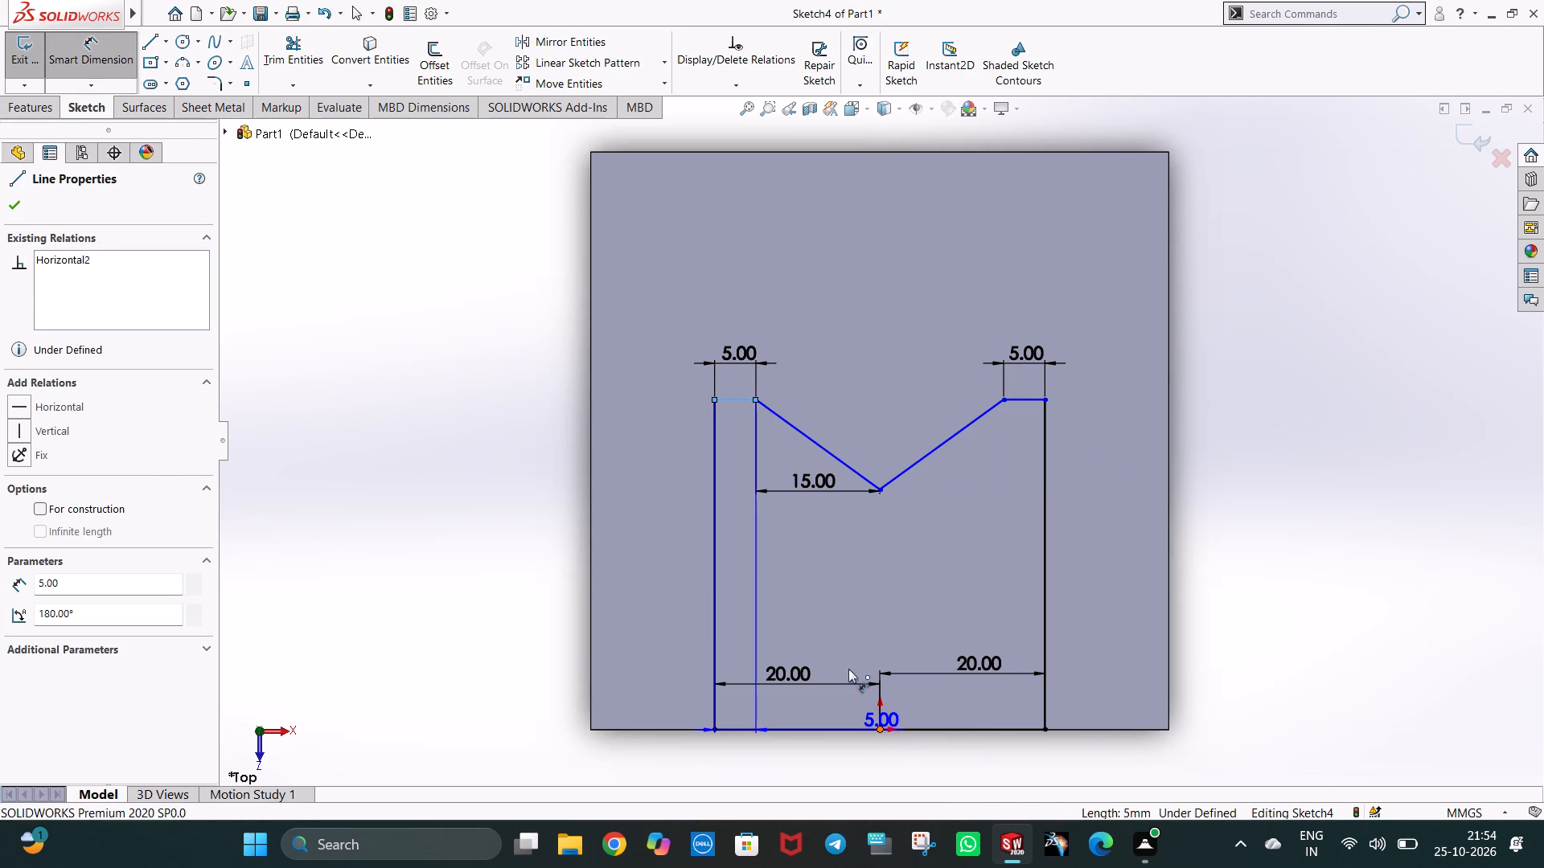
left_click(825, 596)
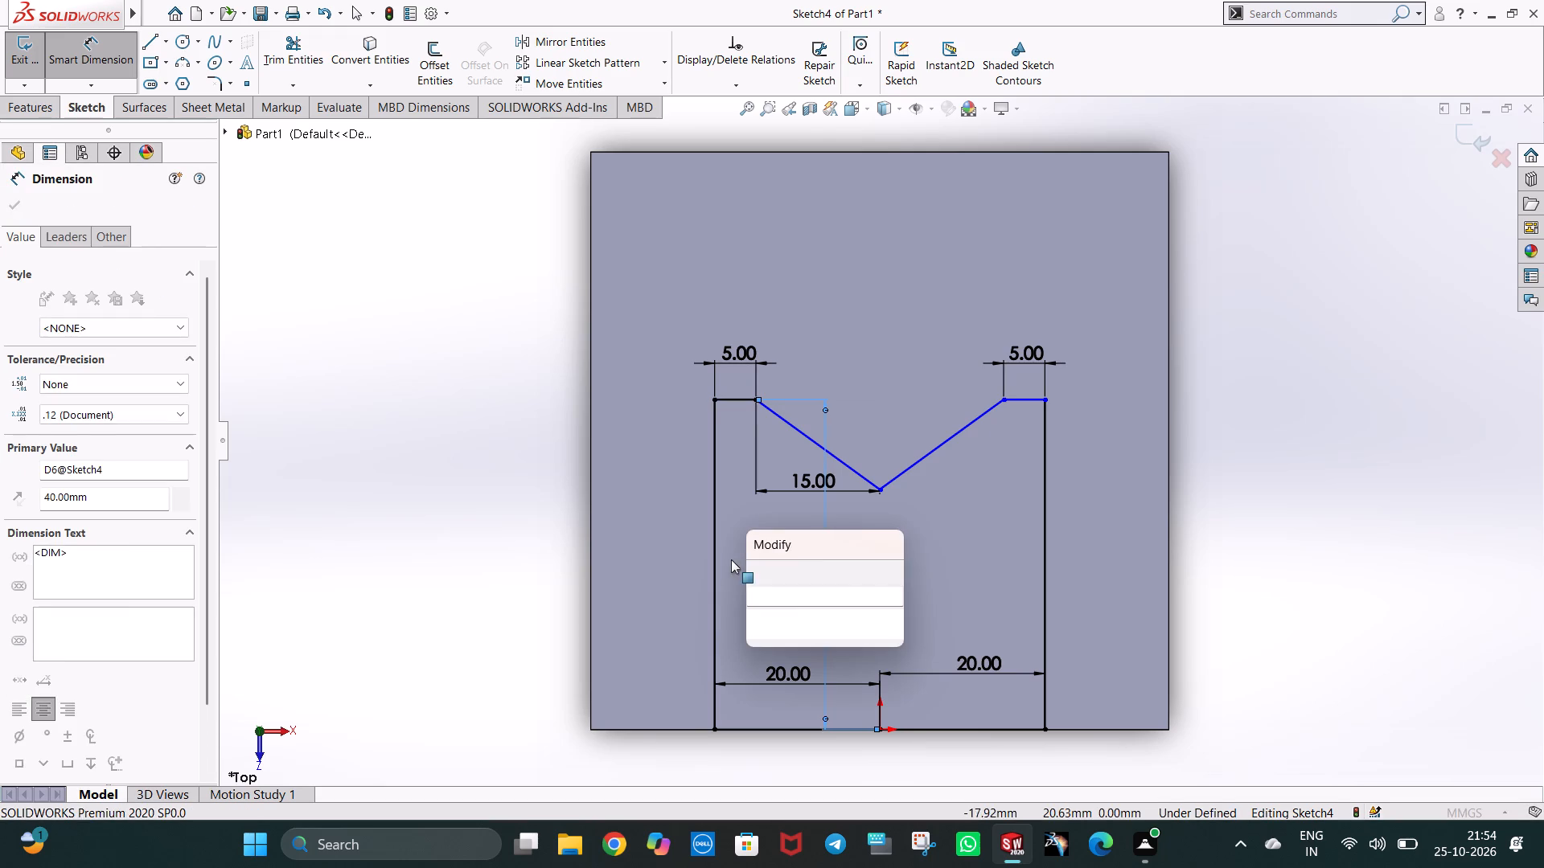
left_click(758, 572)
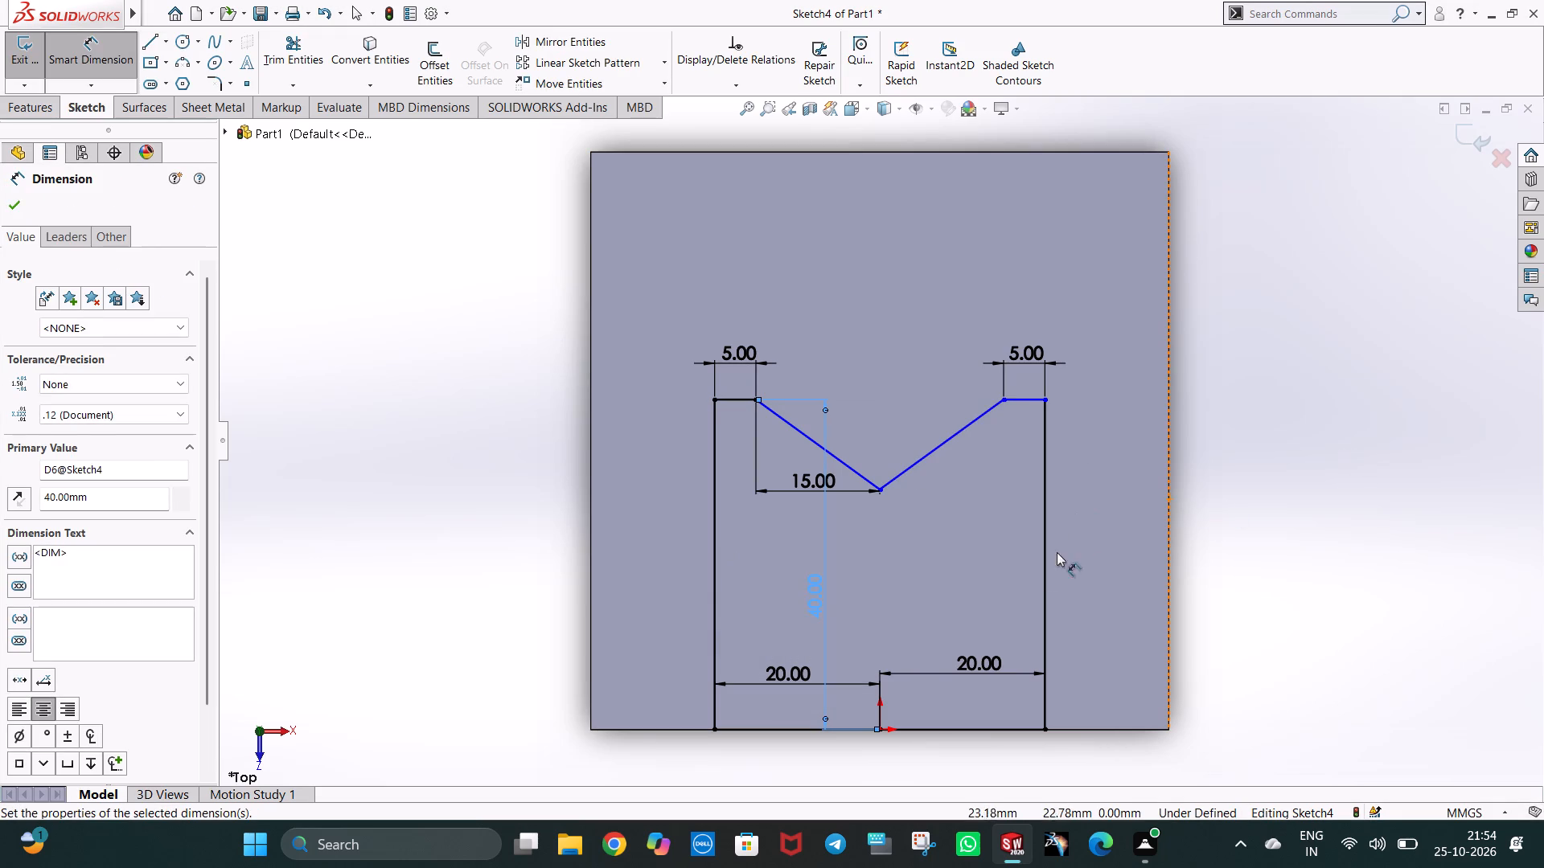
left_click(937, 443)
key("Escape")
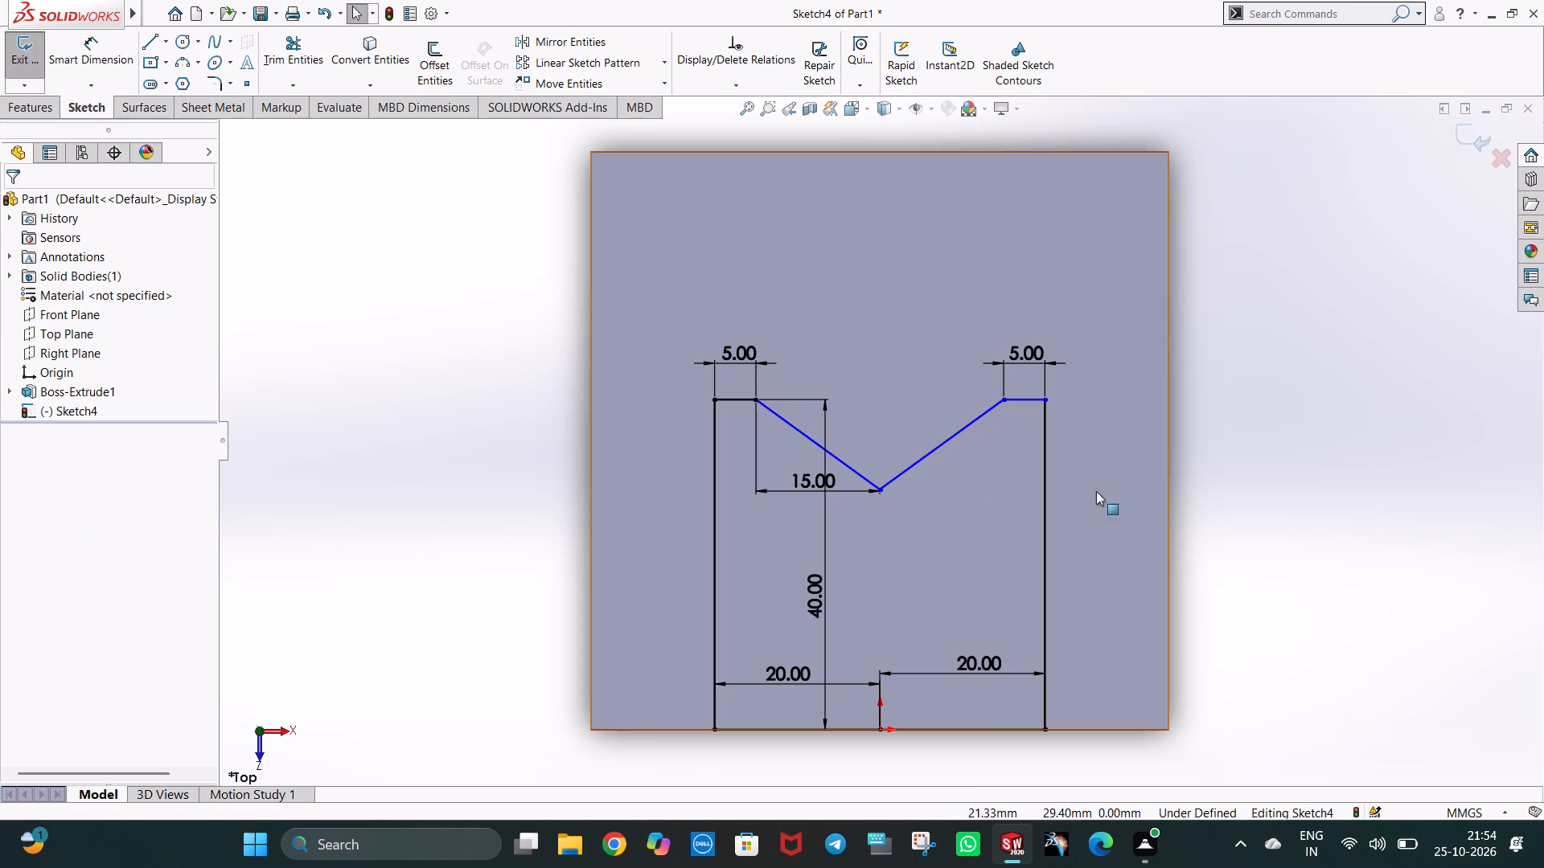
key("Escape")
key("Escape")
Draw a vertical centerline from the origin to the vertex of the V.
left_click(165, 32)
left_click(175, 80)
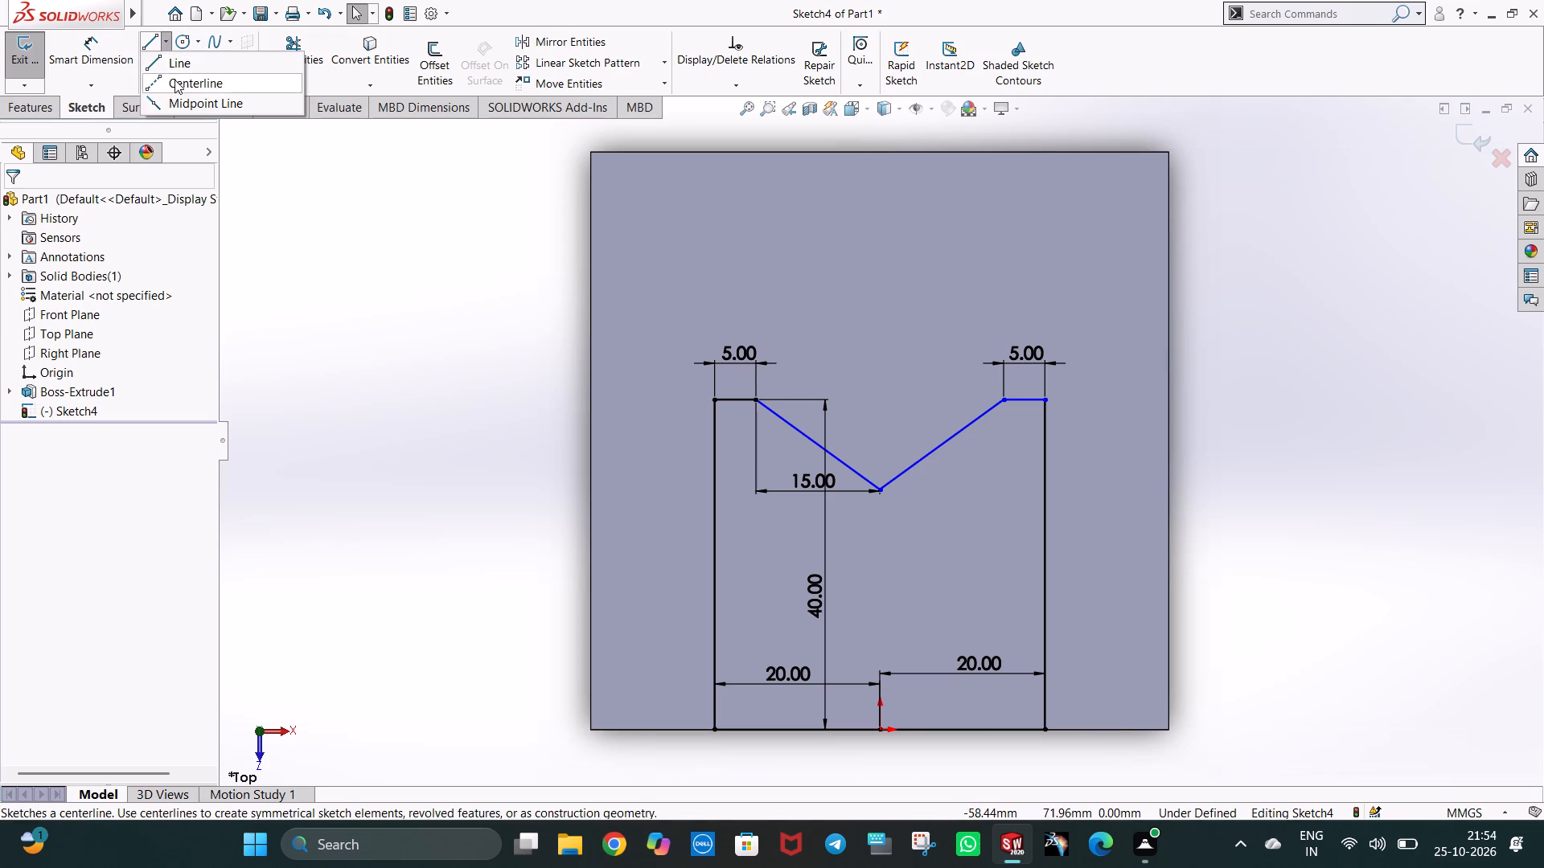
left_click(879, 729)
left_click(878, 489)
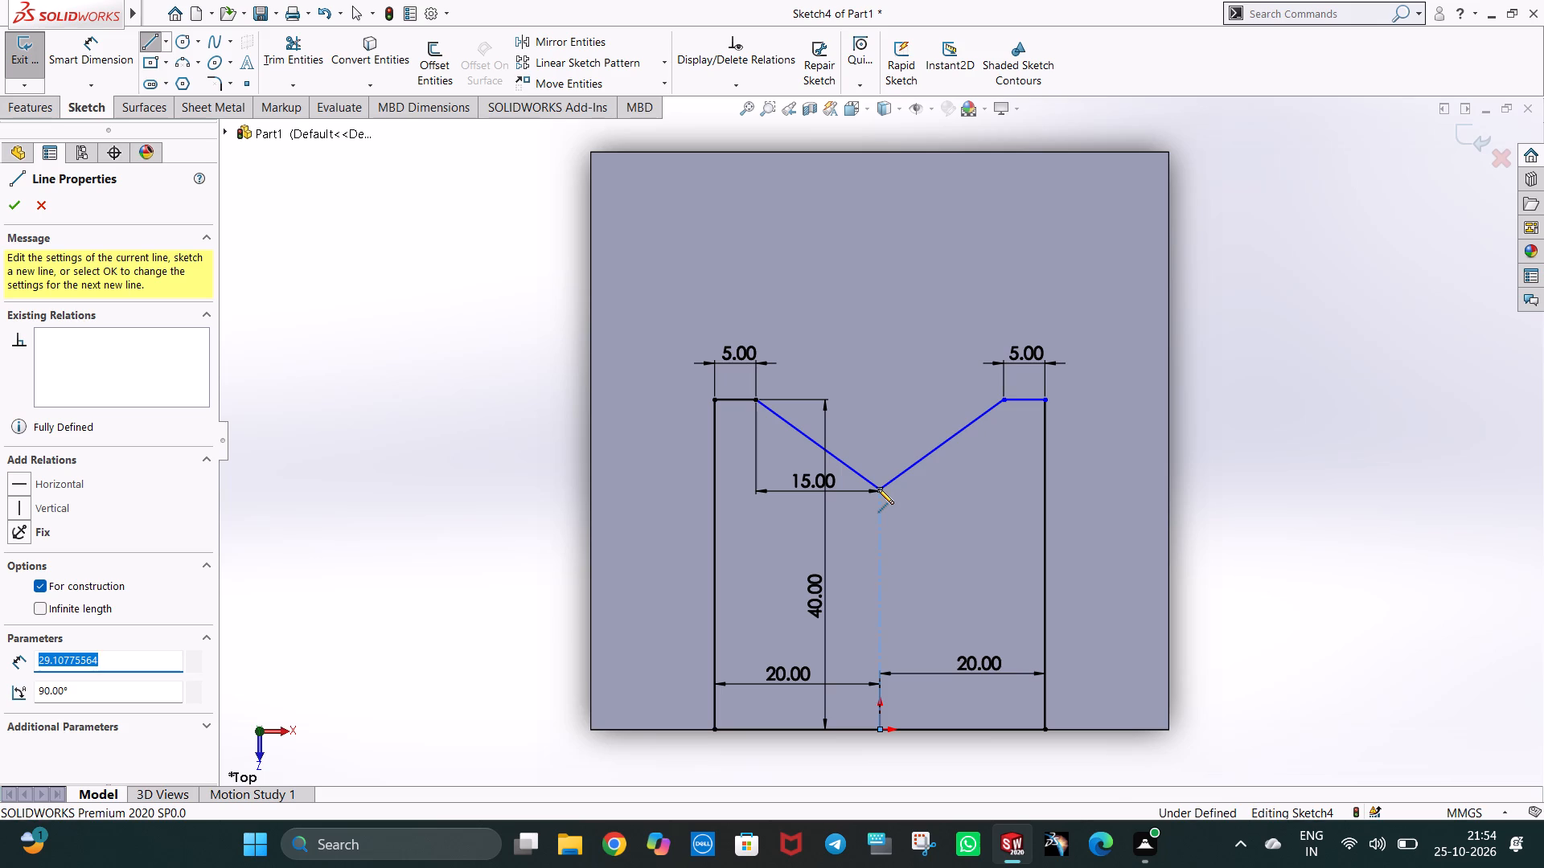
key("Escape")
key("Escape")
left_click(1251, 496)
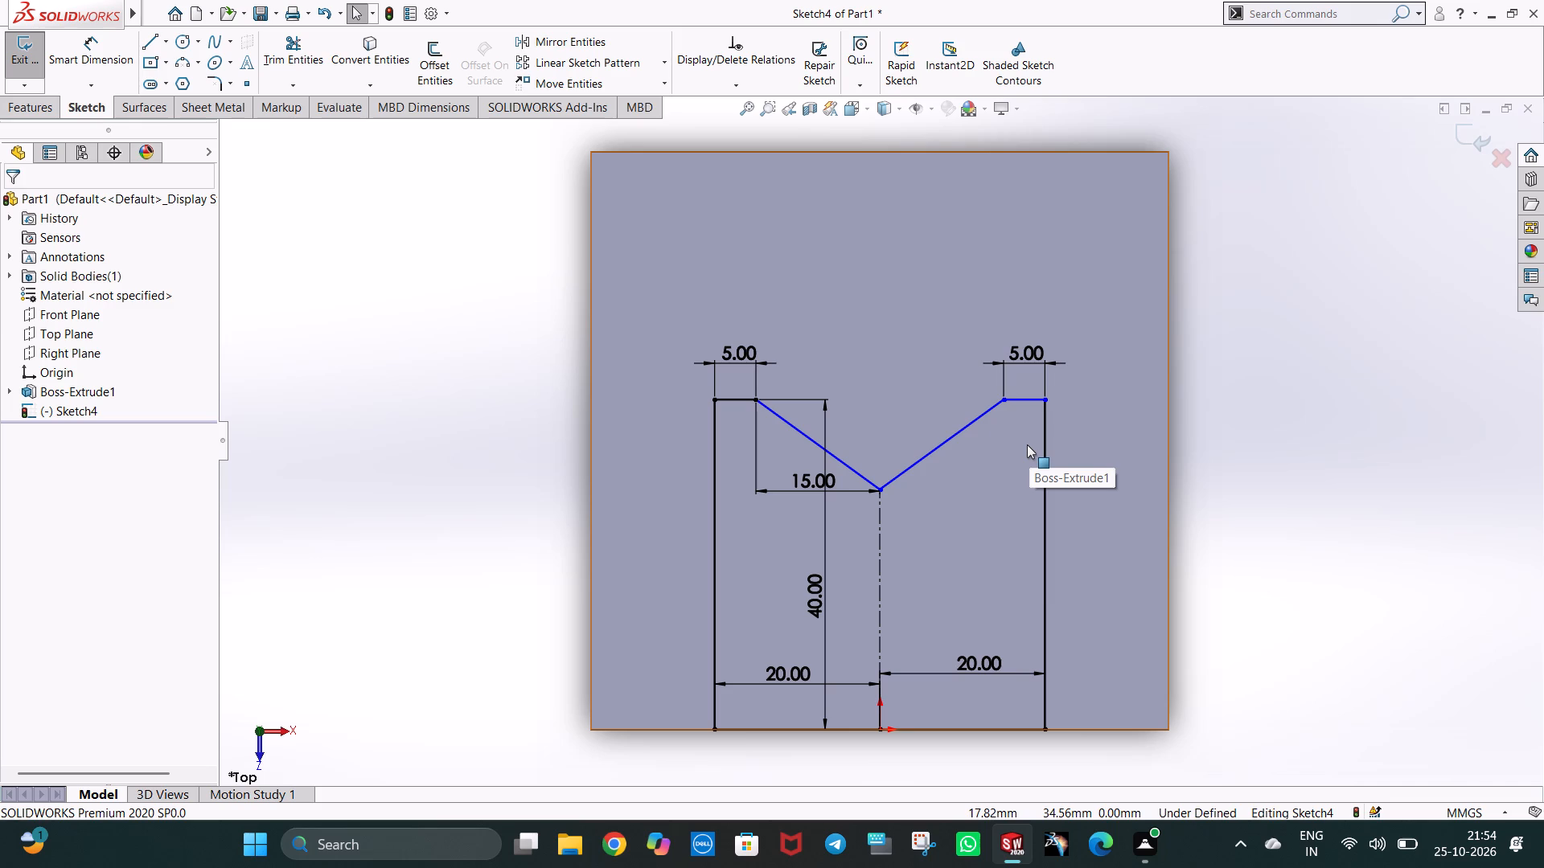
Draw a vertical centerline about 5 mm long from the profile's negative-X base corner along the side line.
left_click(170, 45)
left_click(172, 81)
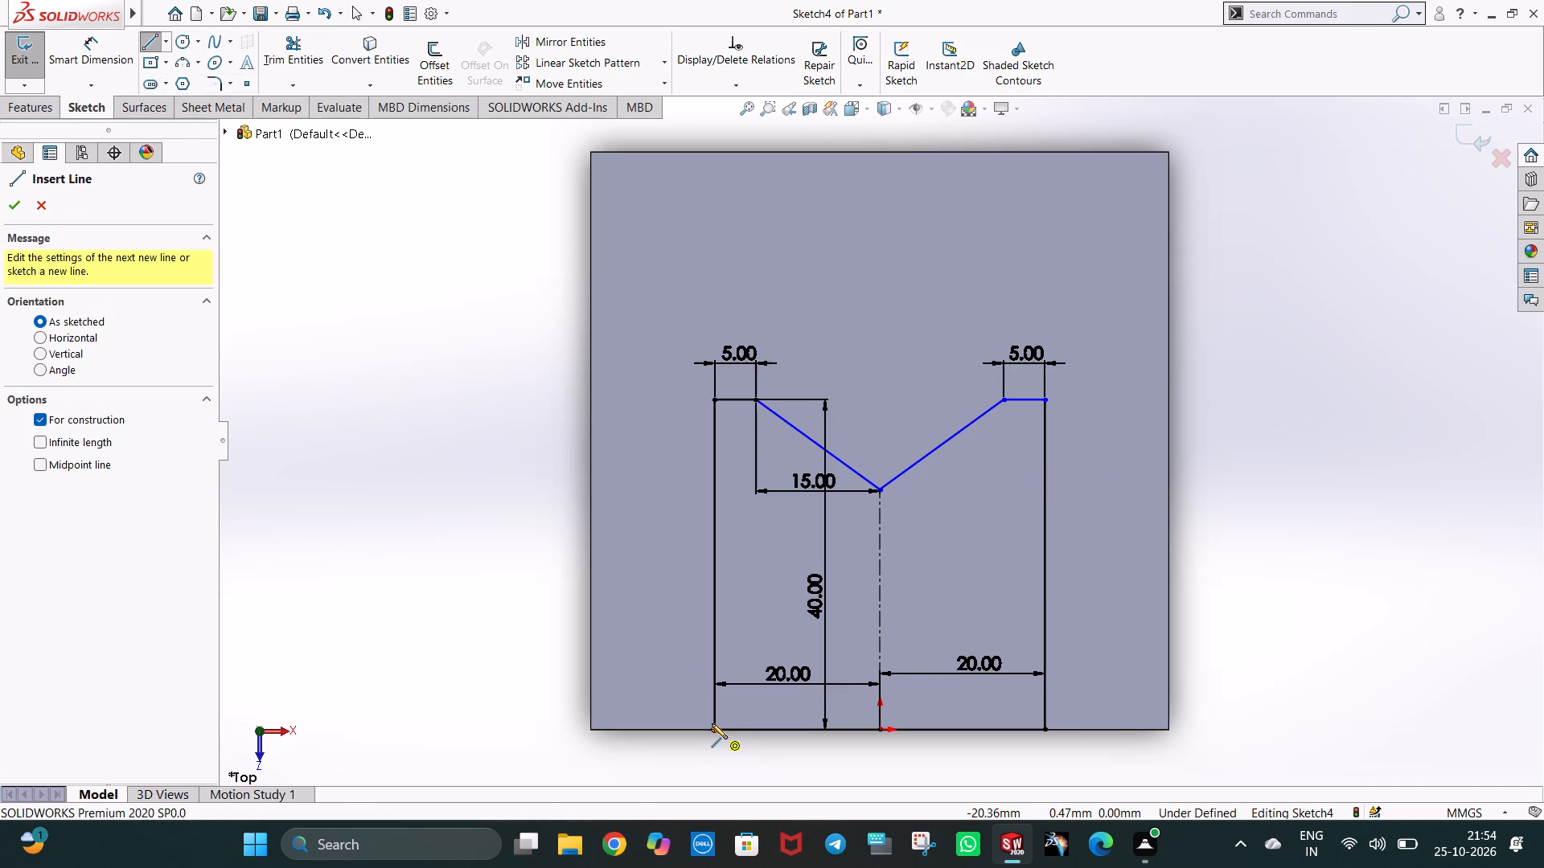
left_click(714, 729)
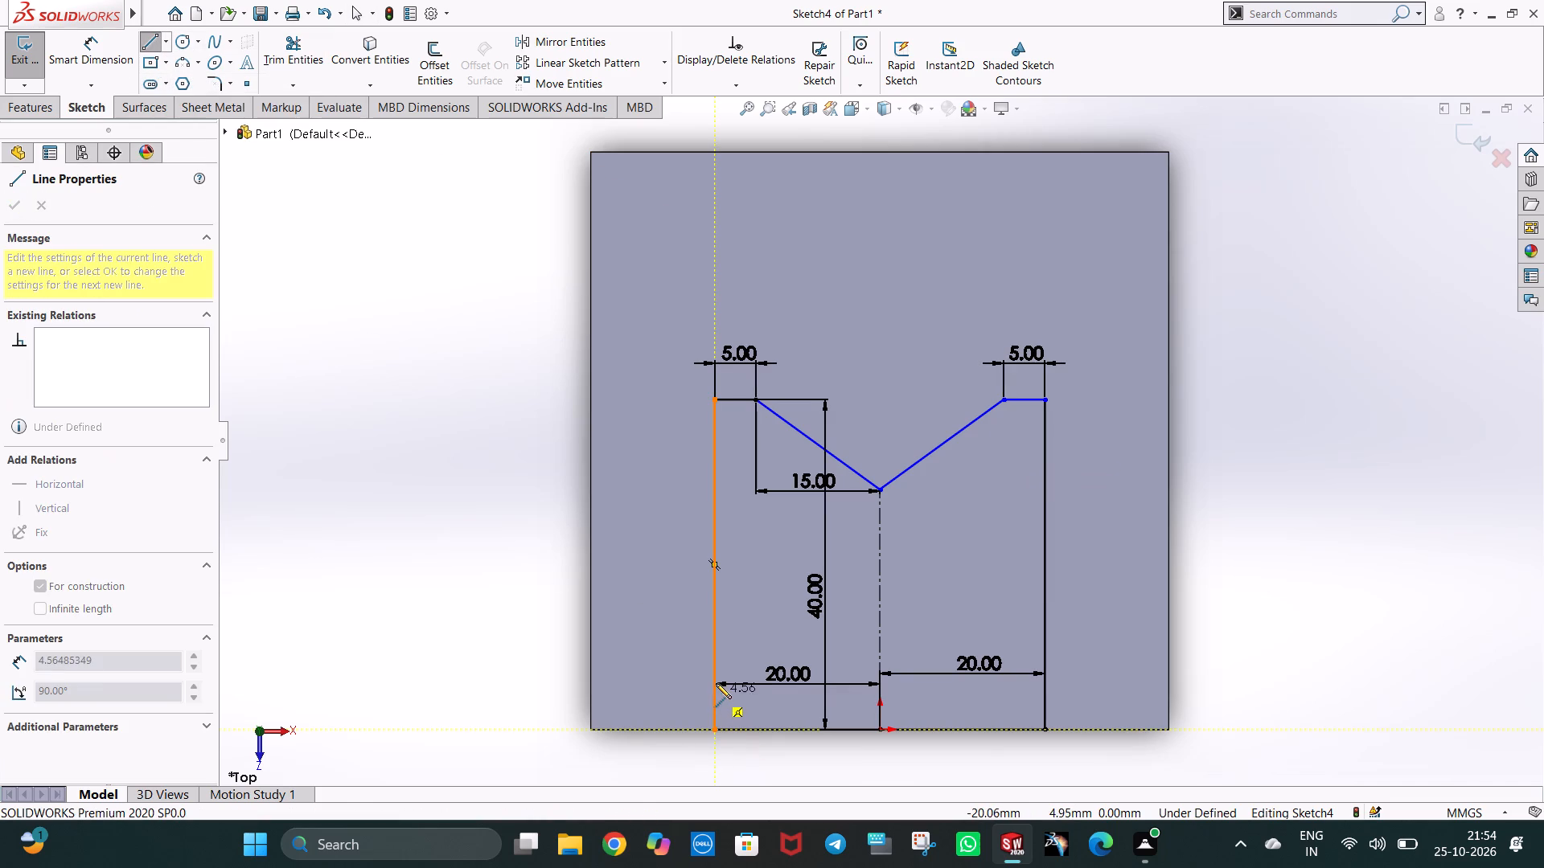
left_click(717, 689)
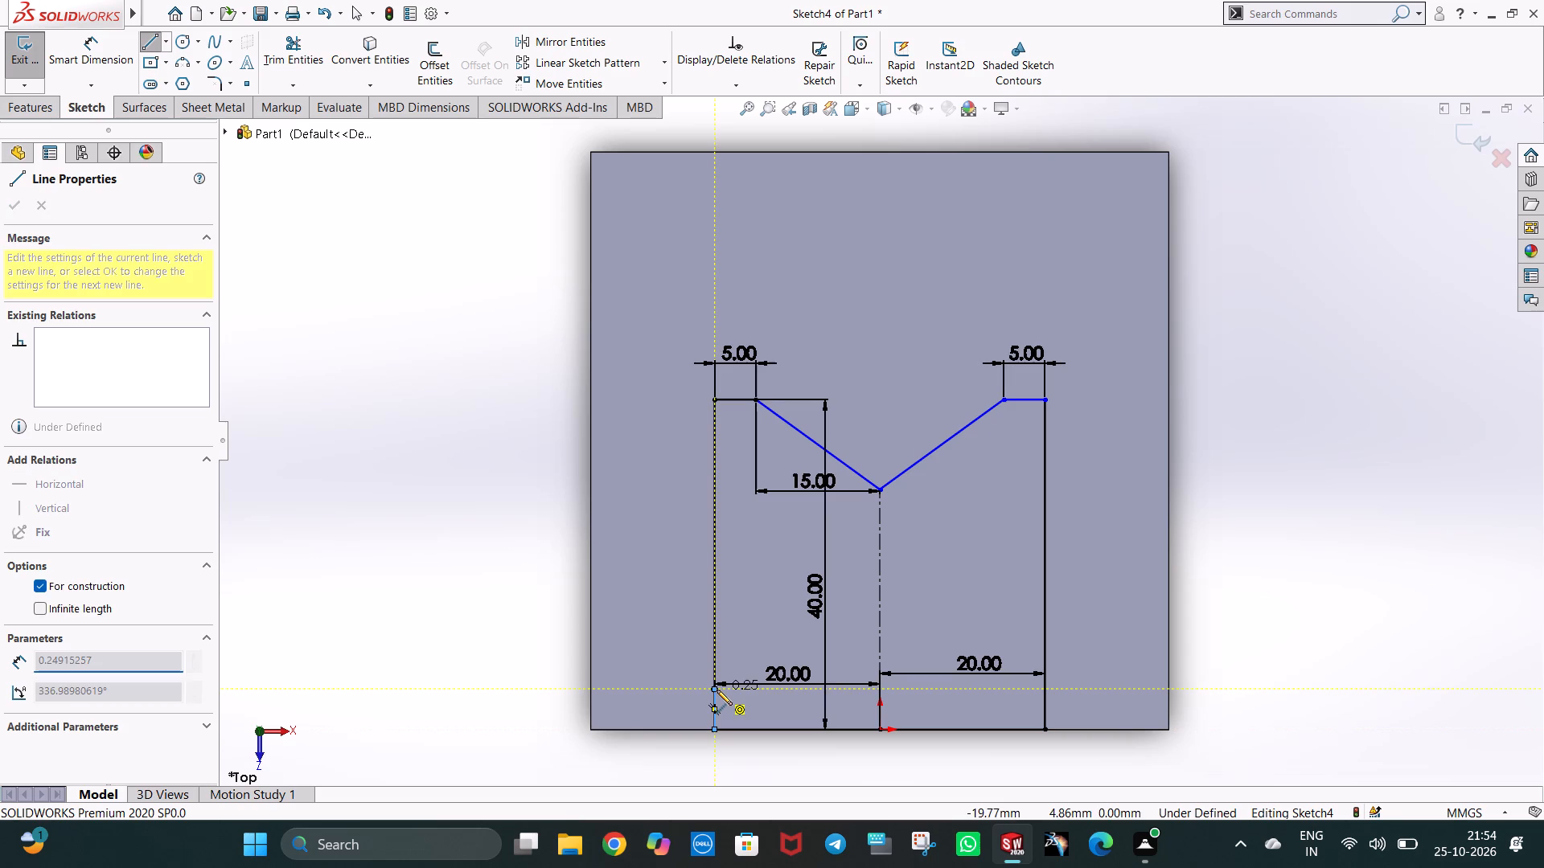
key("Escape")
key("Escape")
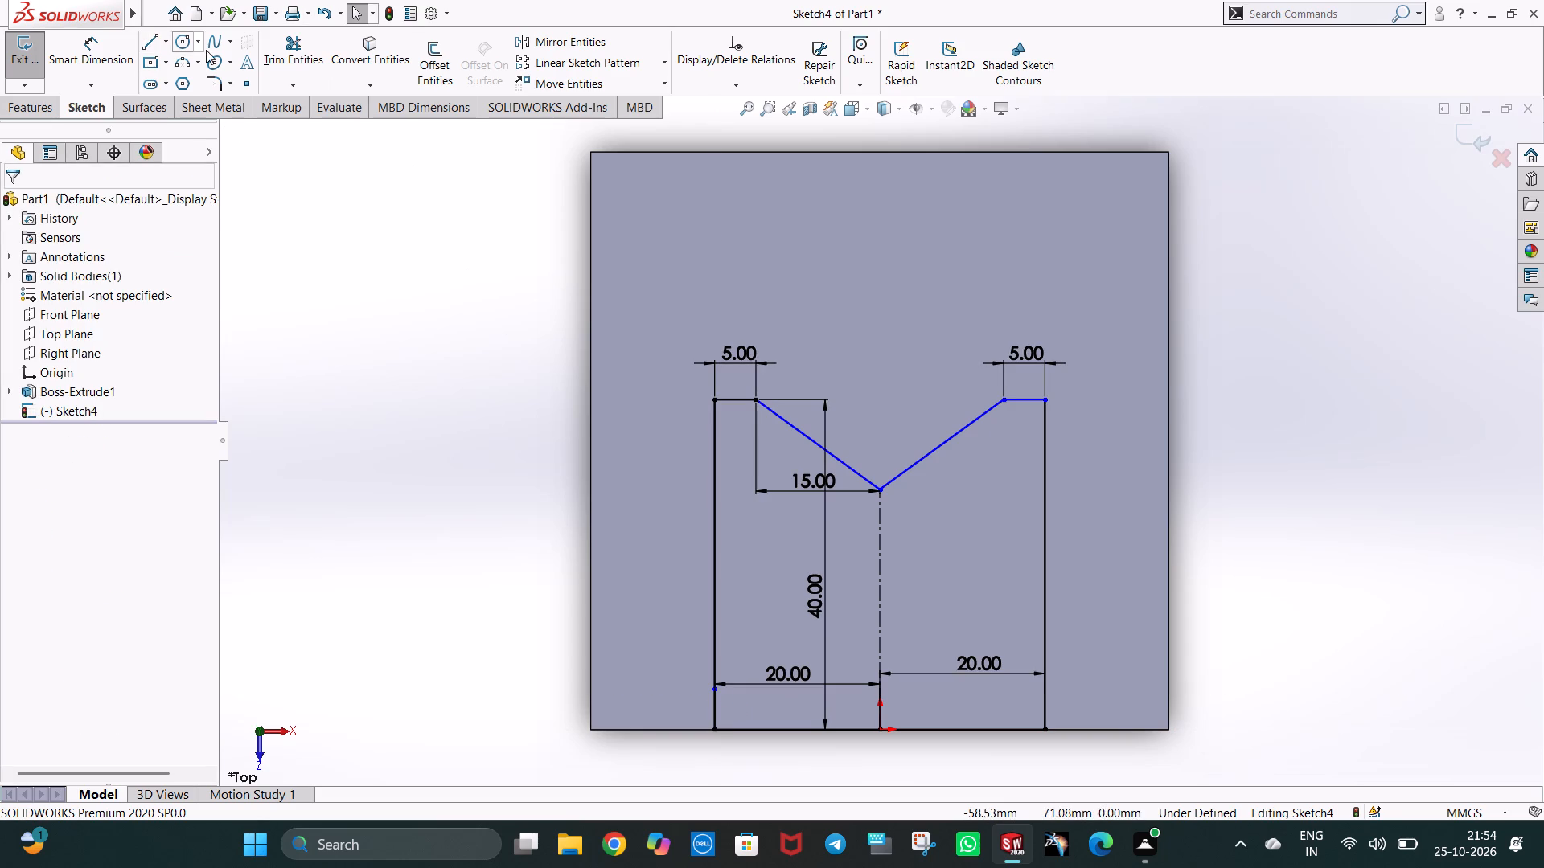
Dimension the height of the short centerline on the negative-X side between its endpoints and set it to 5 mm.
left_click(96, 50)
left_click(713, 689)
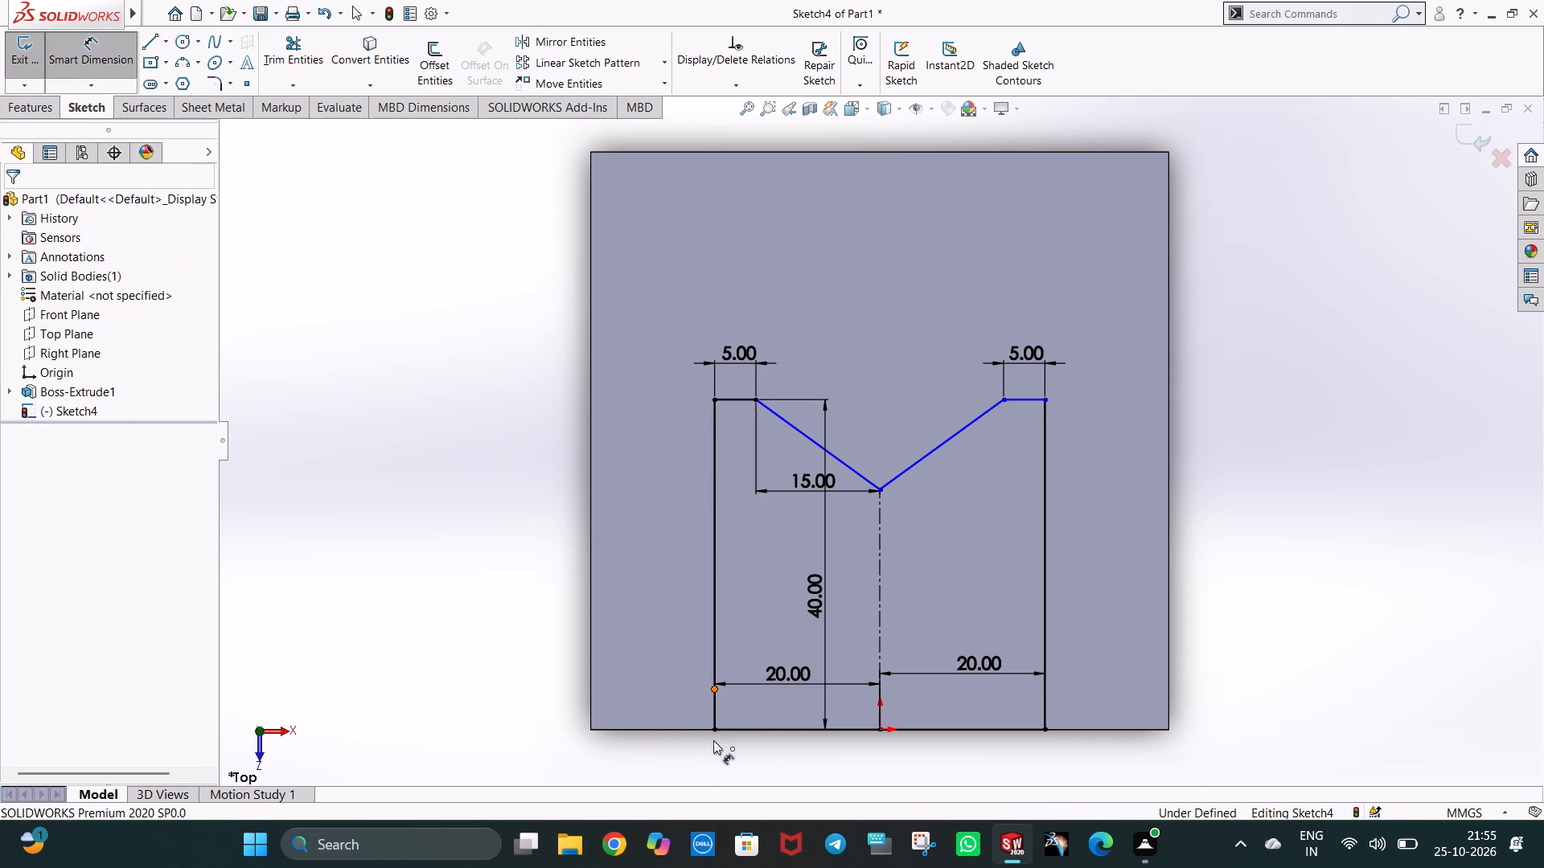
left_click(713, 730)
left_click(673, 626)
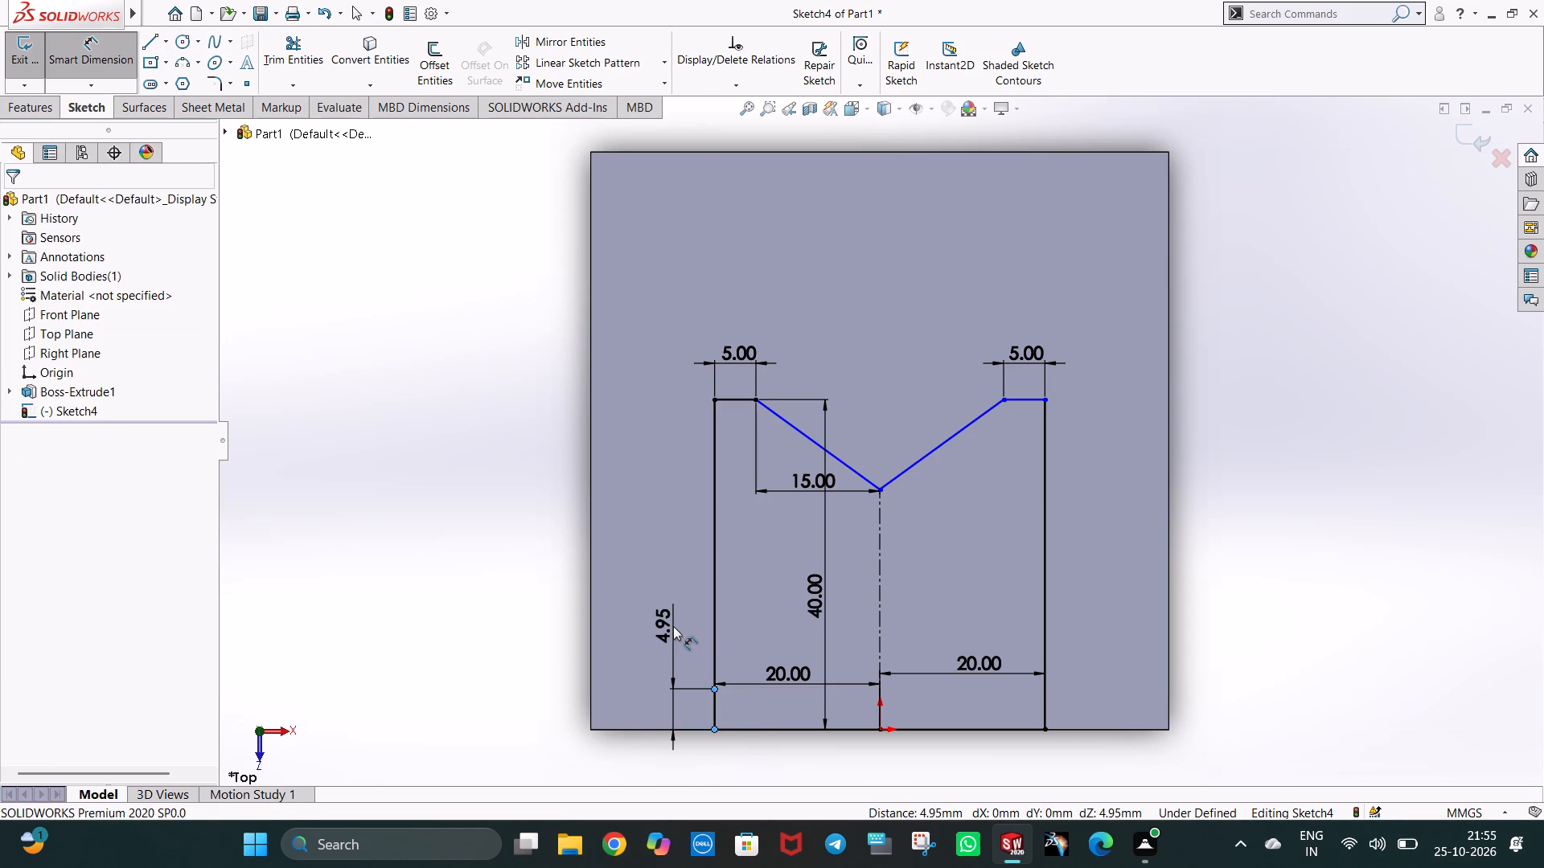
key("5")
key("Return")
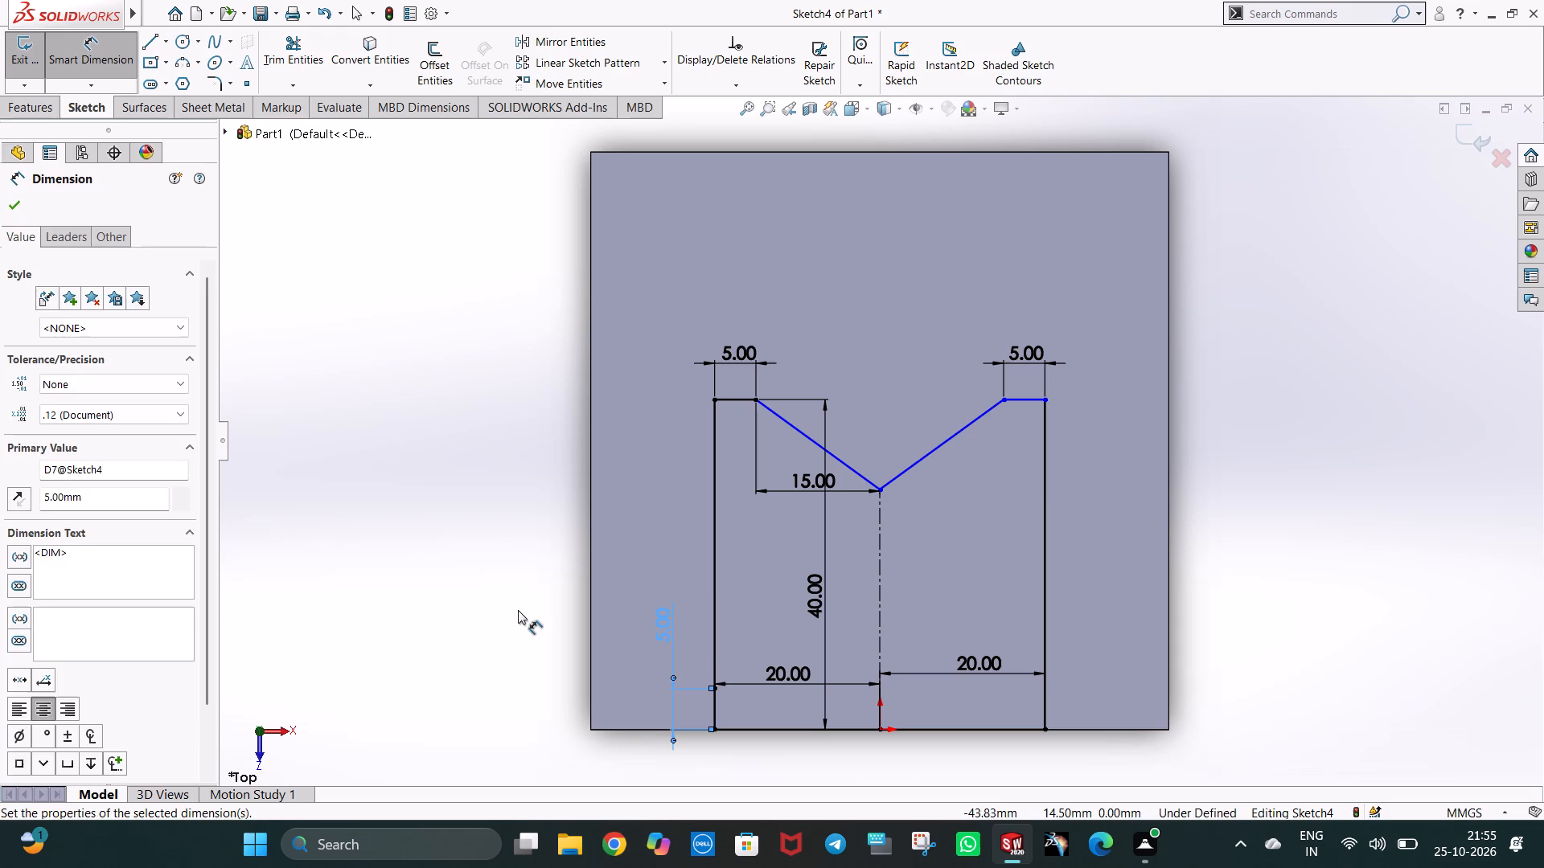
left_click(518, 610)
Draw a horizontal line from the short centerline's upper endpoint across to the positive-X side line.
left_click(146, 37)
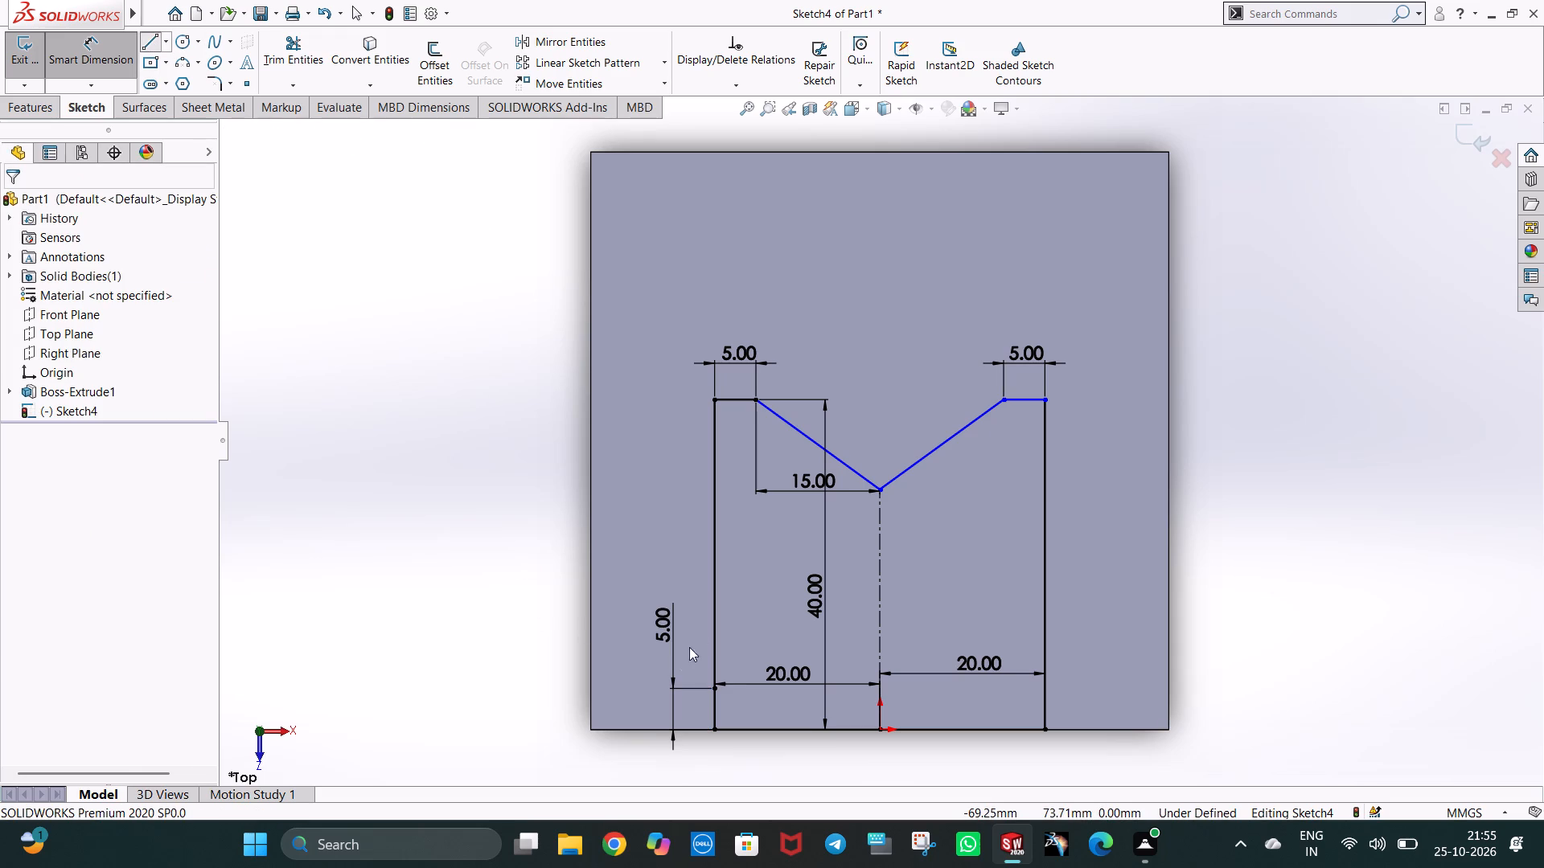
left_click(712, 690)
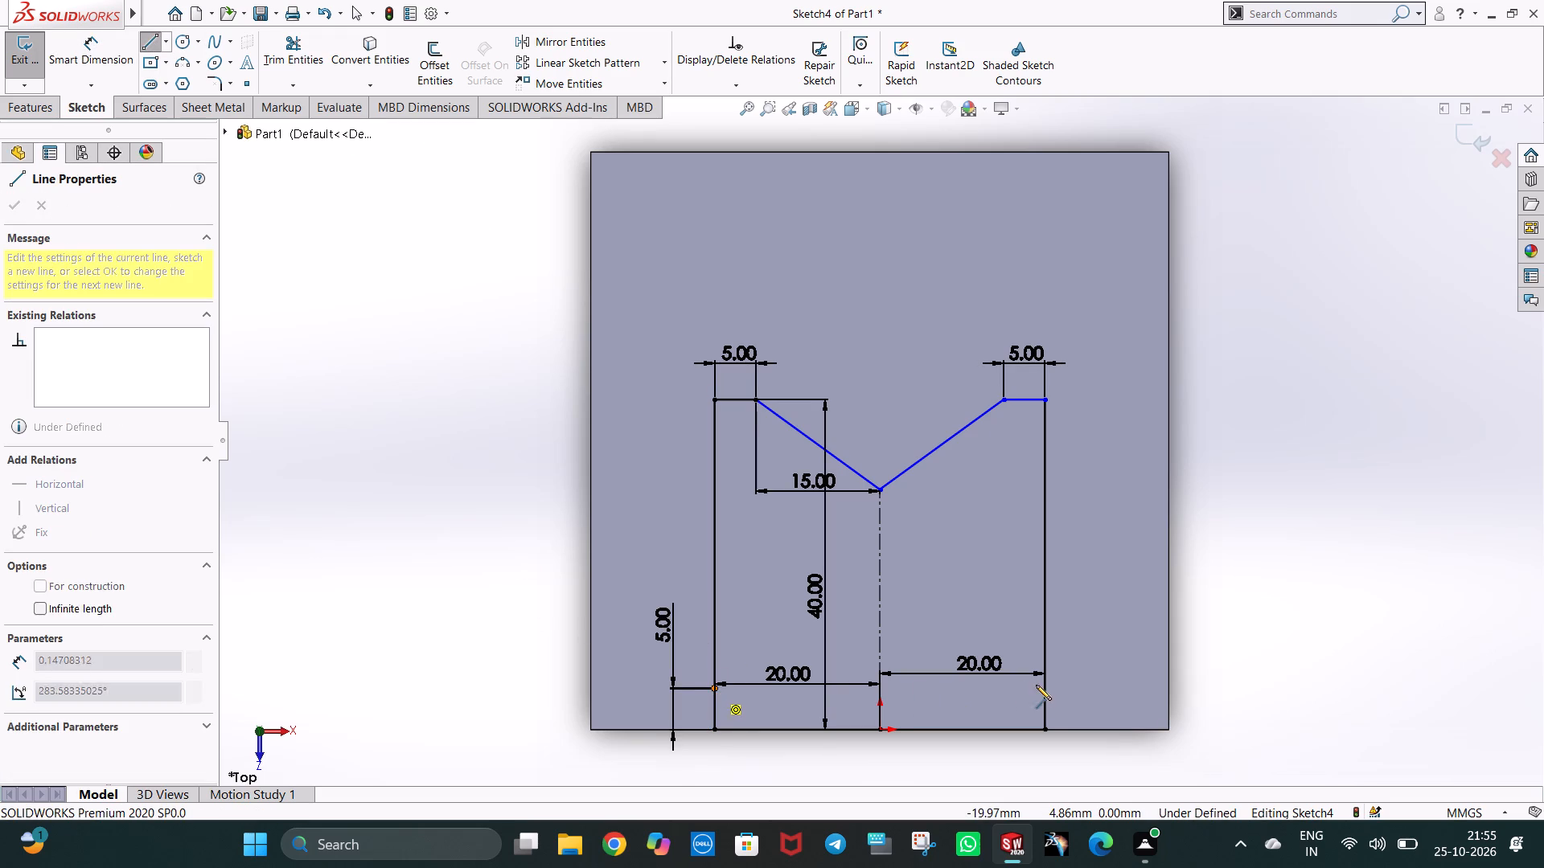
left_click(1043, 690)
key("Escape")
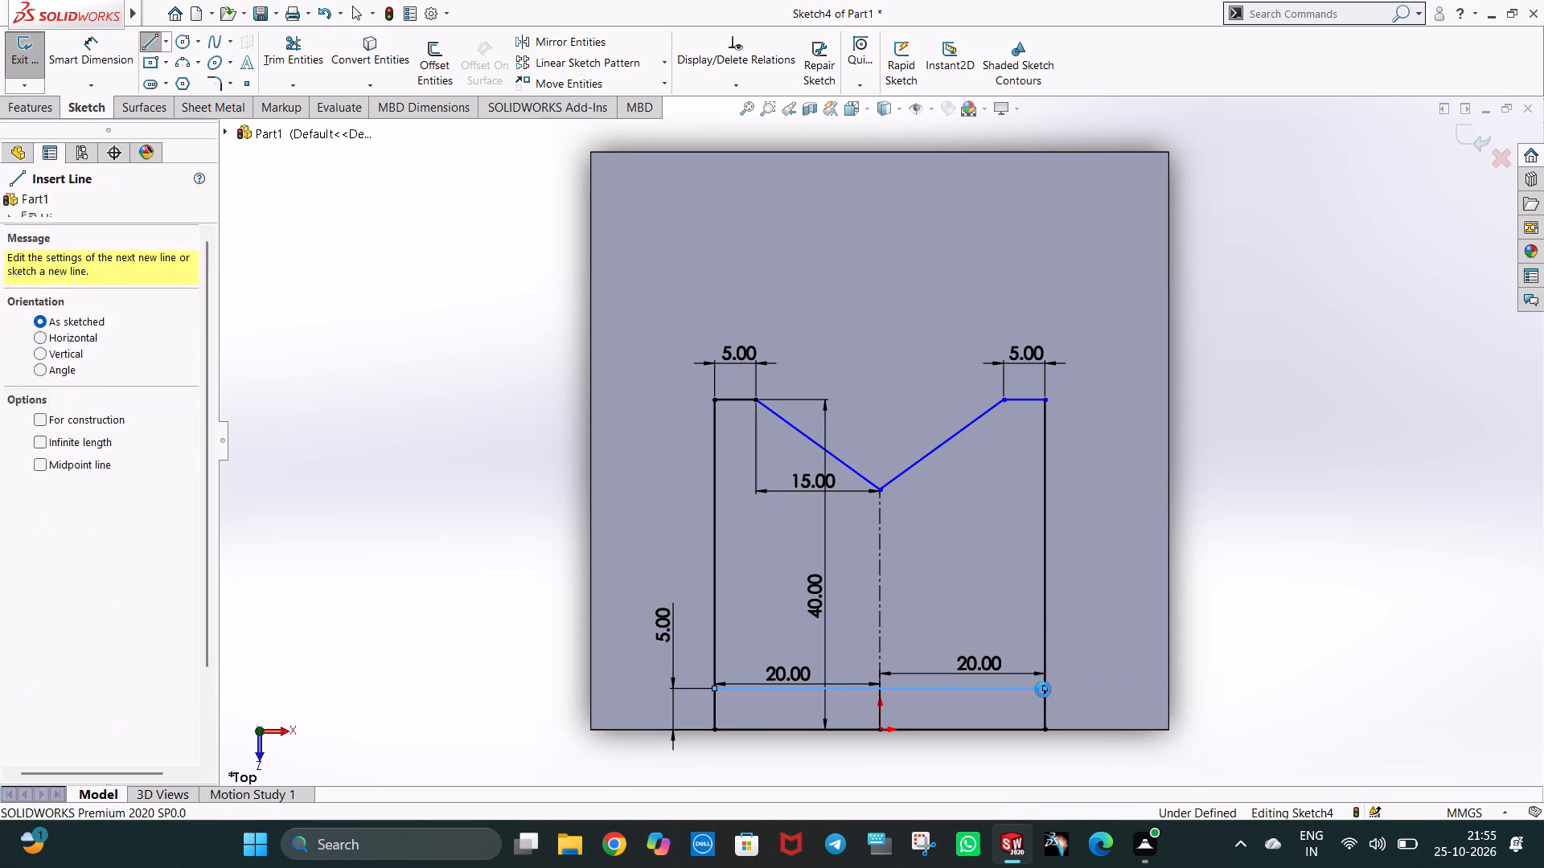
key("Escape")
key("Escape")
Power trim the profile portions below the new horizontal line, including the lower side segments and the base line.
left_click(288, 71)
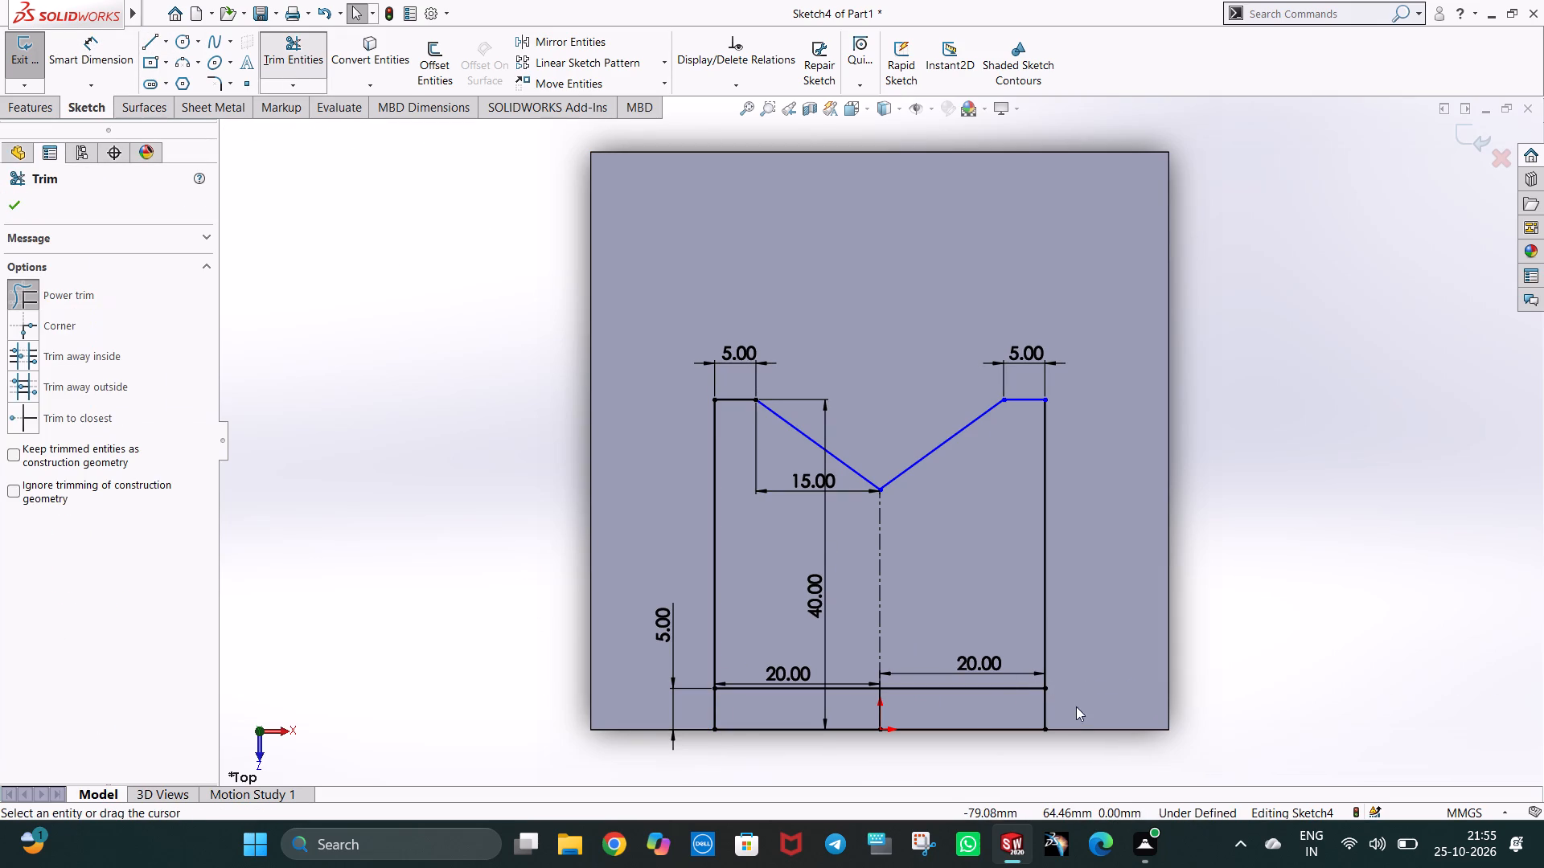
left_click_drag(1077, 706, 712, 719)
left_click(1331, 556)
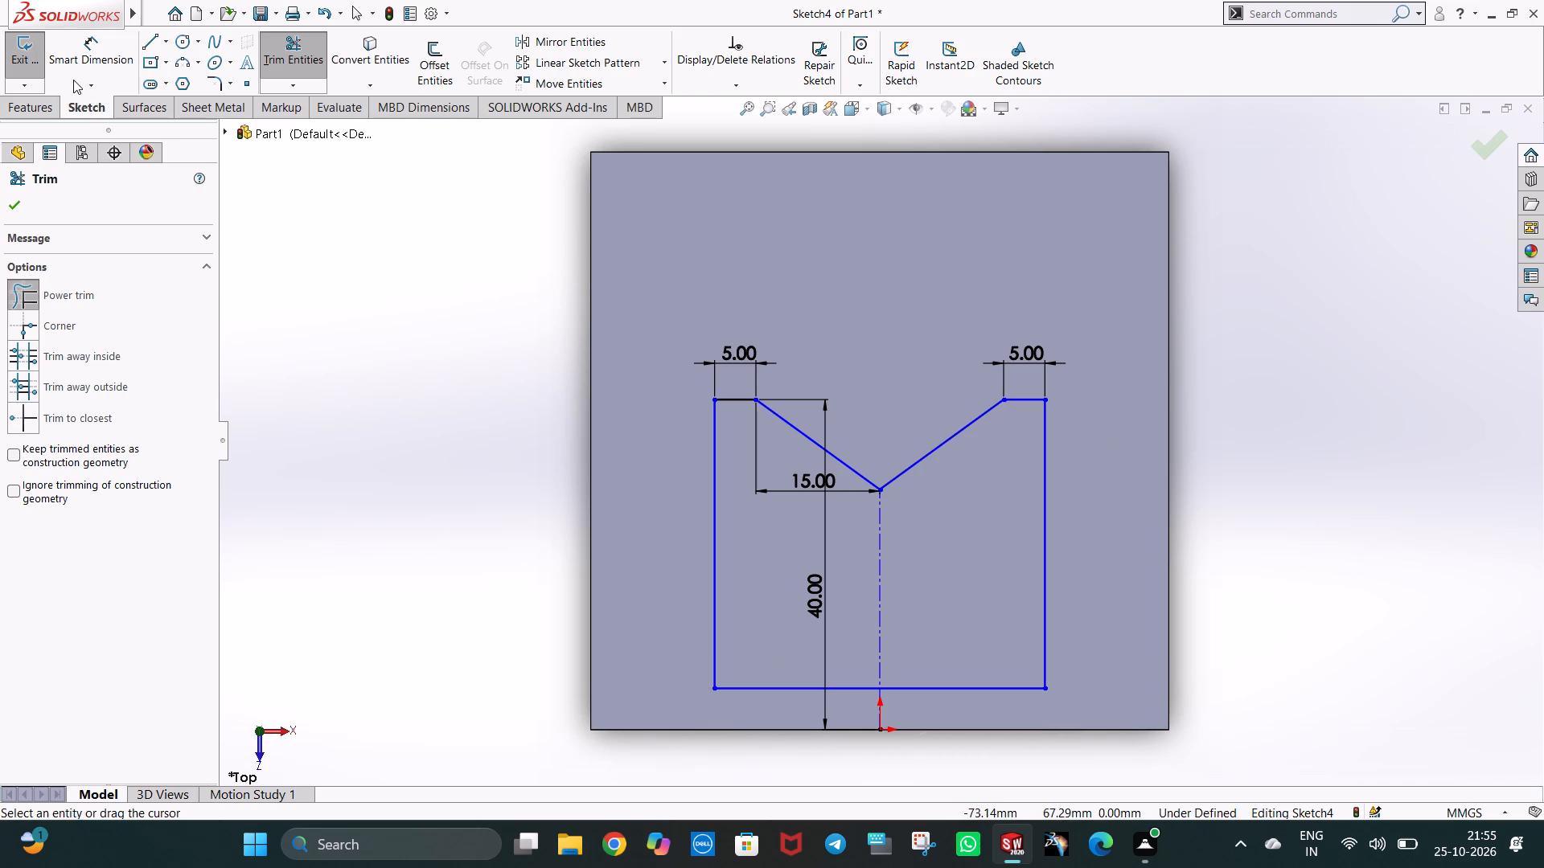
Dimension the width of the V-notched profile's base line and the length of its positive-X side line.
left_click(77, 65)
left_click(976, 687)
left_click(950, 621)
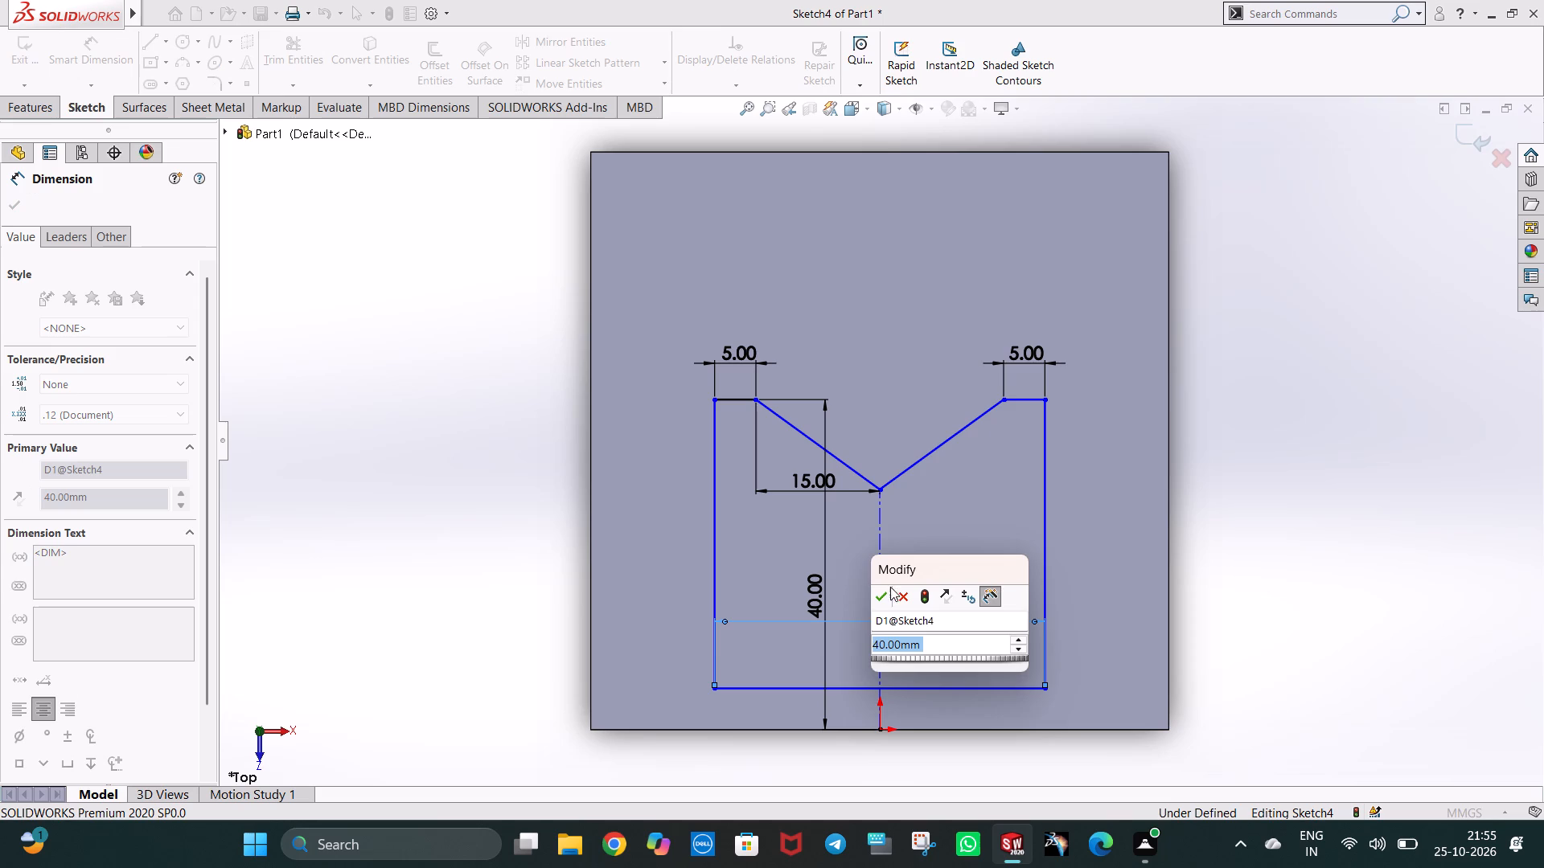
left_click(881, 593)
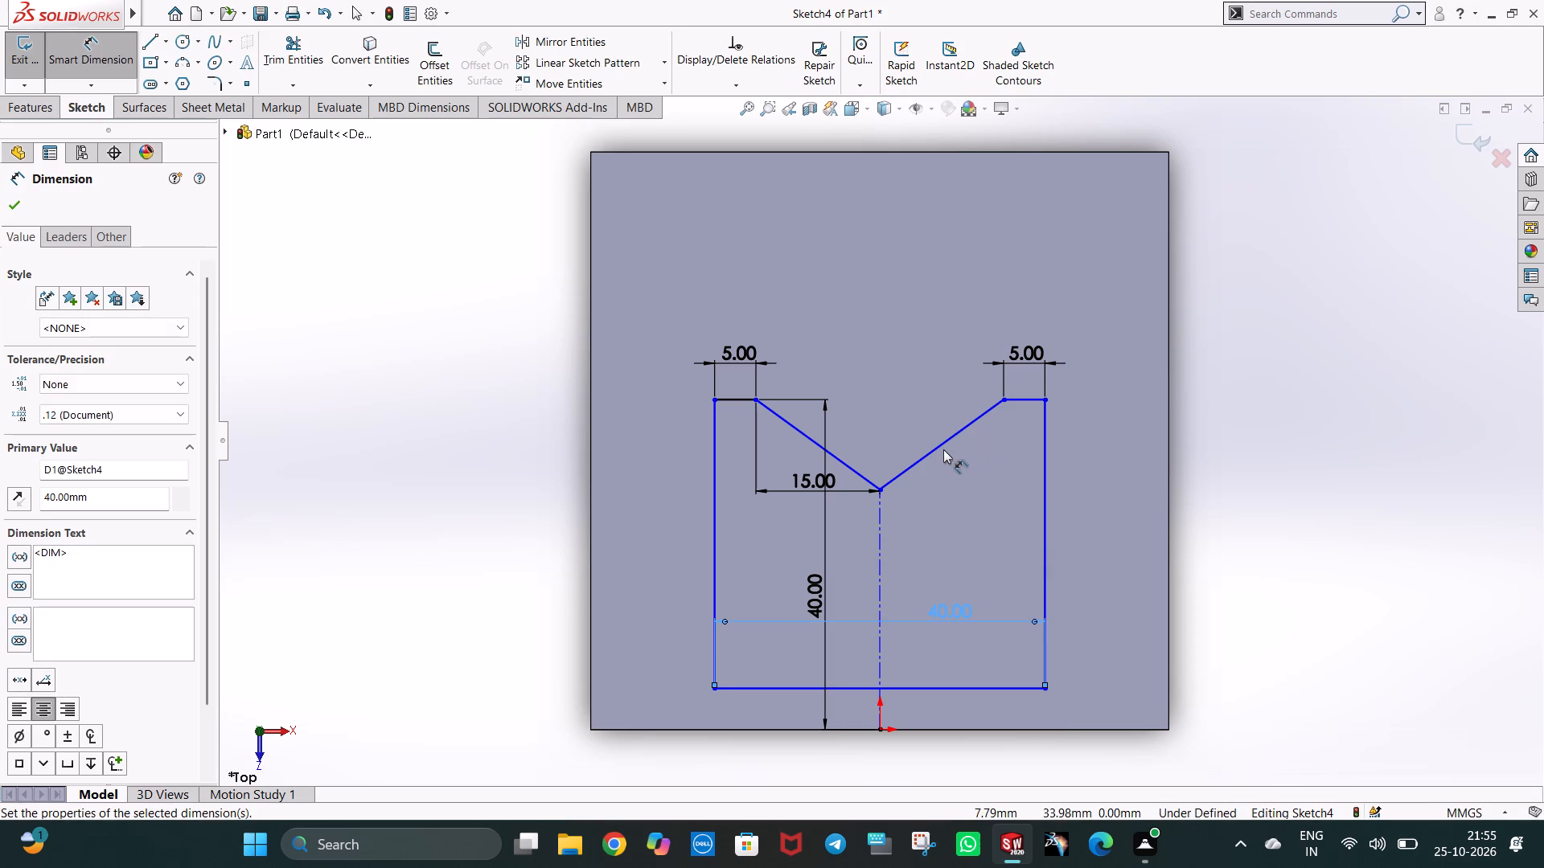
left_click(1045, 452)
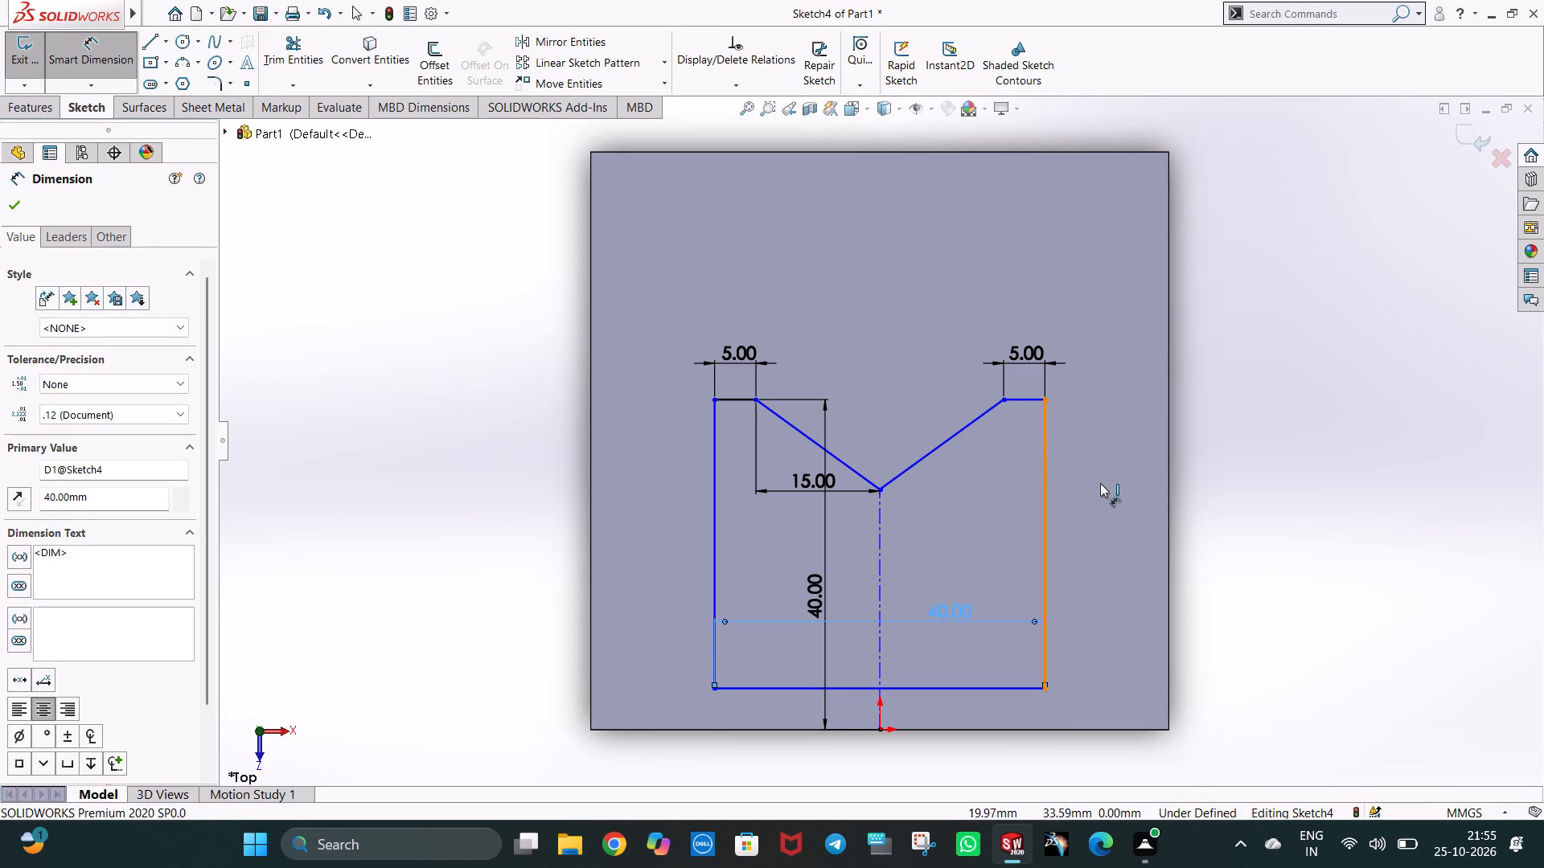
left_click(1103, 488)
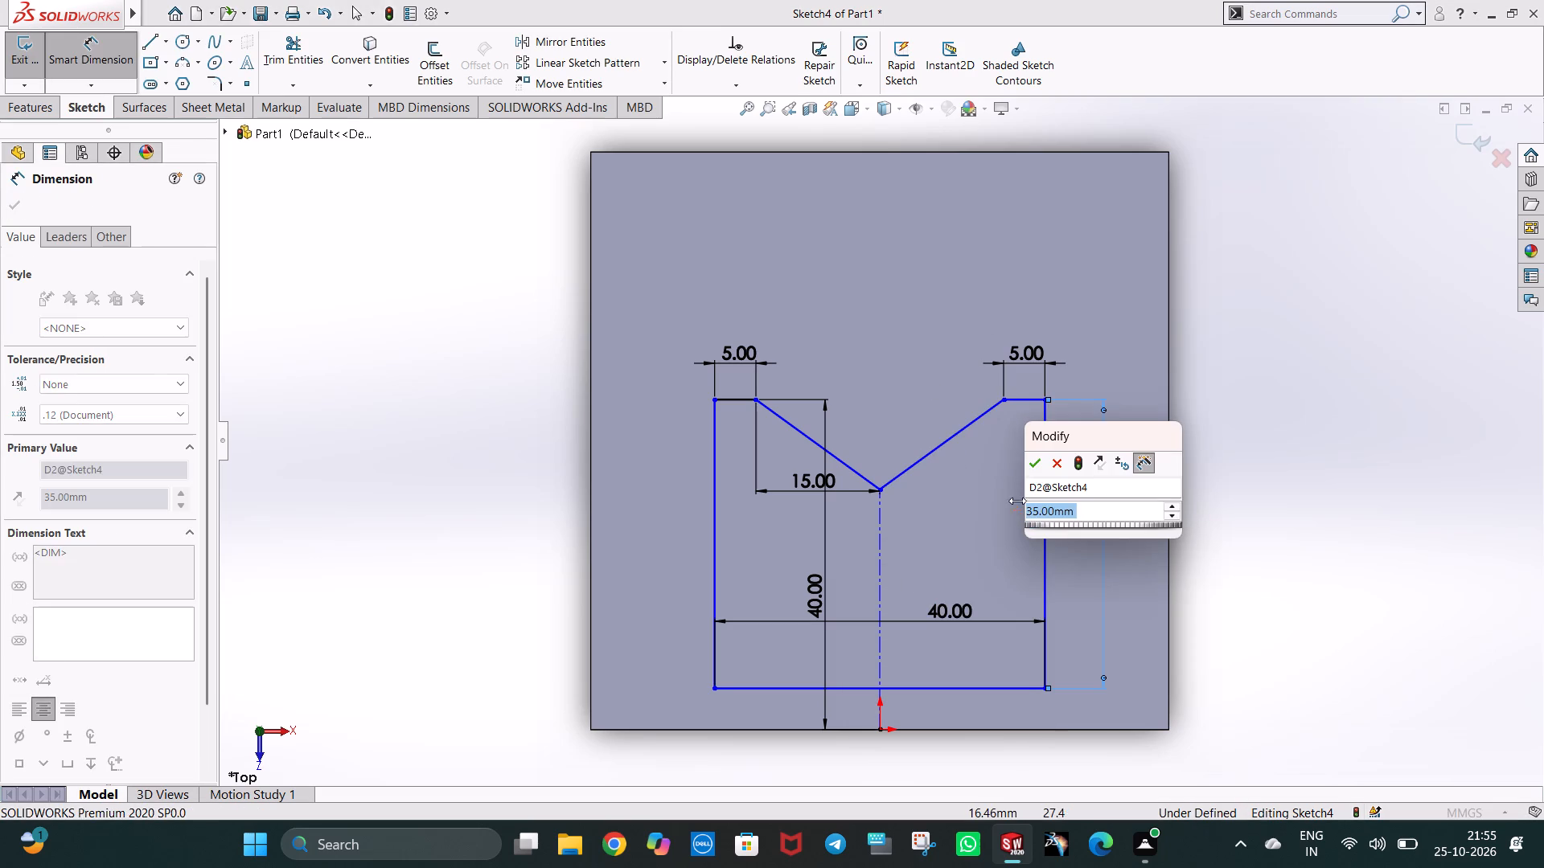
left_click(1032, 468)
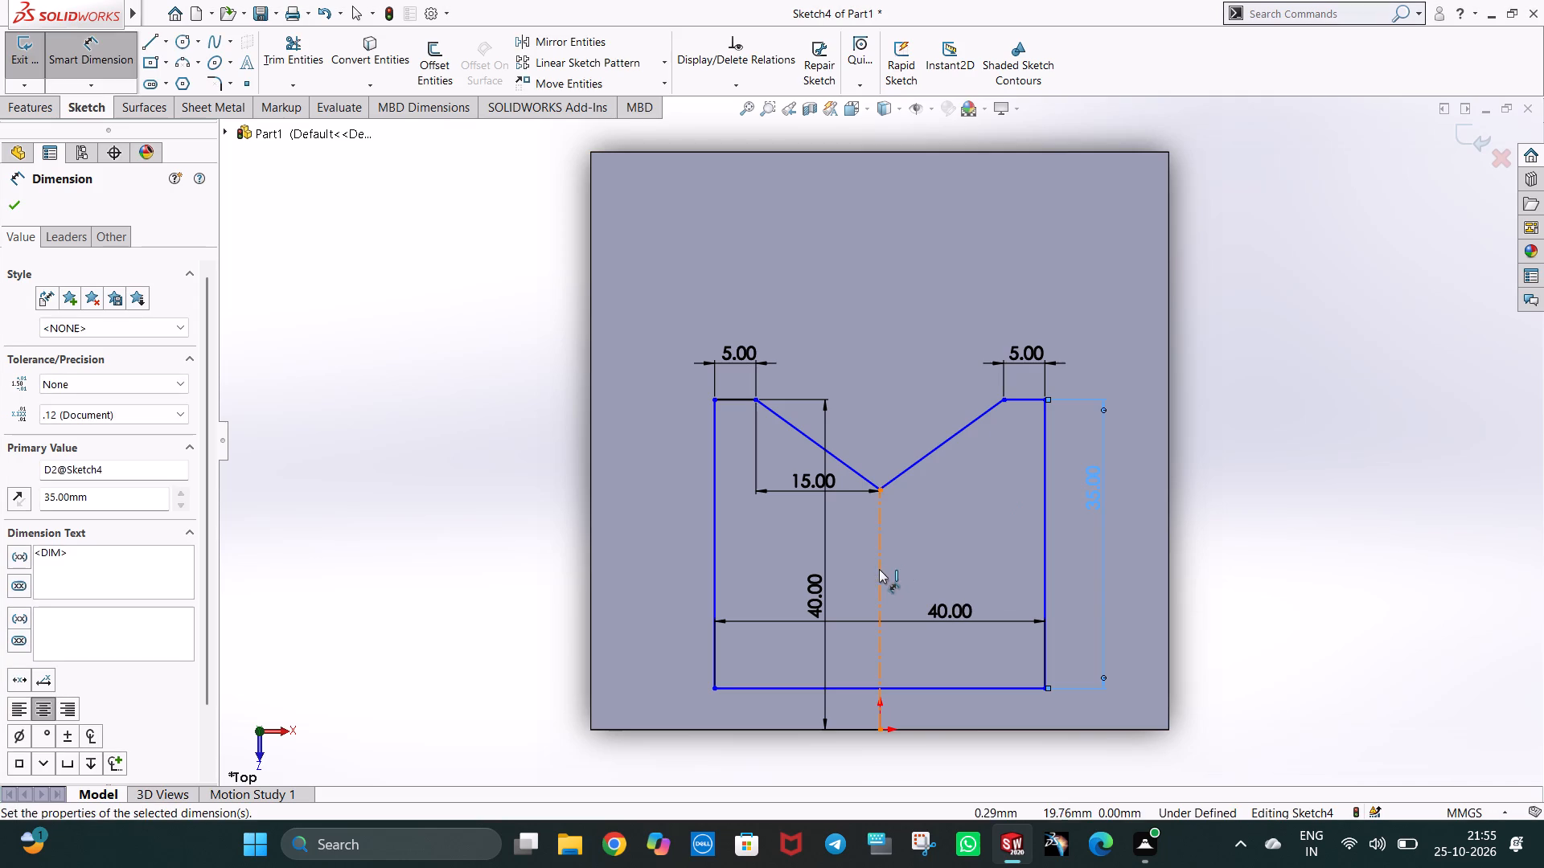
Dimension the vertical centerline's length and the vertical distance from the origin to the profile's positive-X end line.
left_click(879, 567)
left_click(1015, 556)
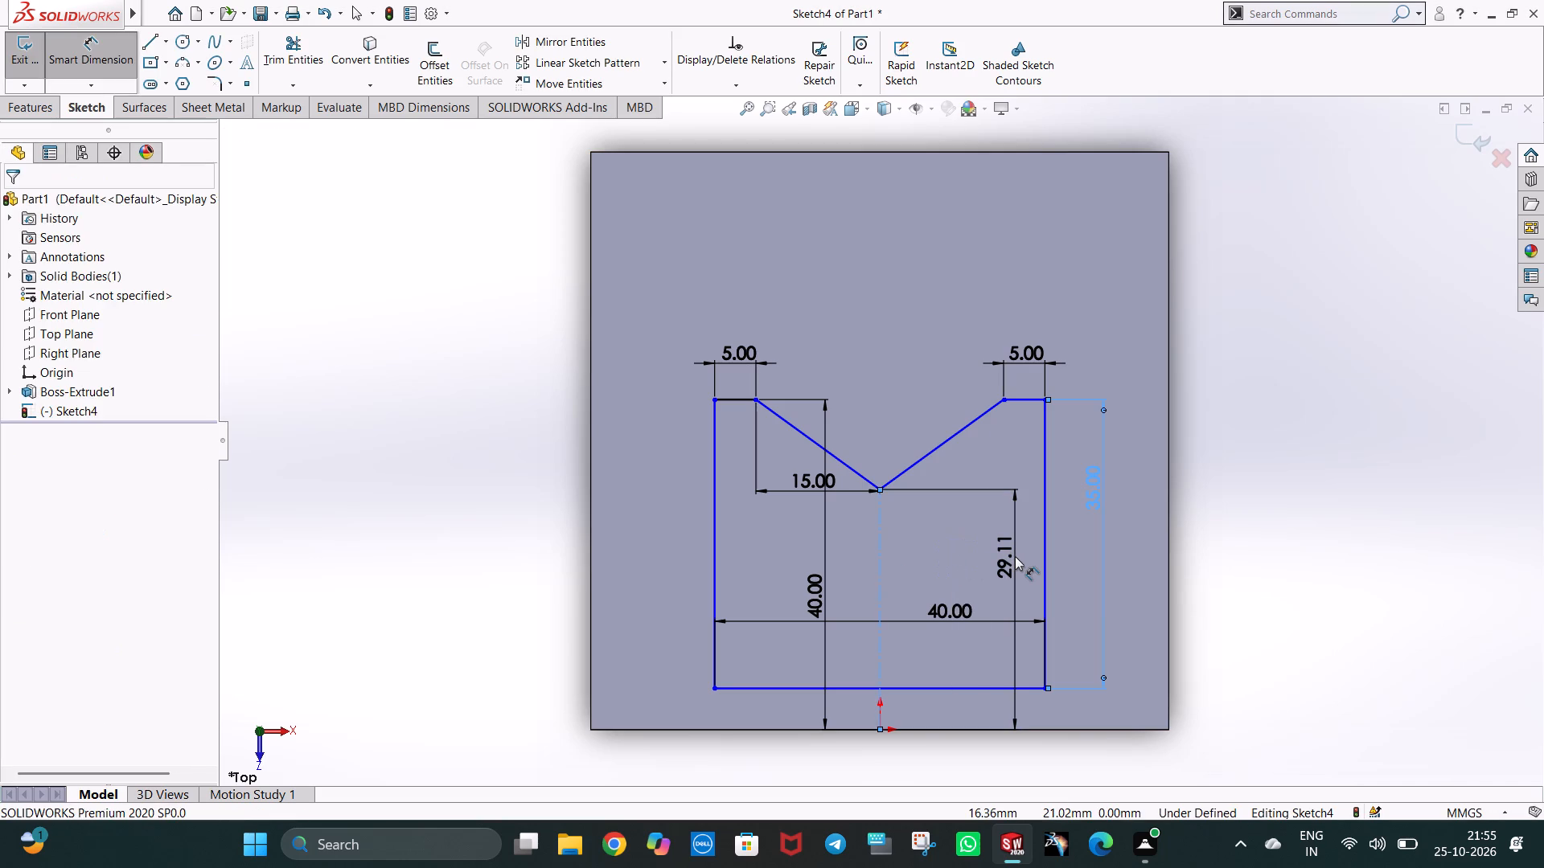
left_click(943, 535)
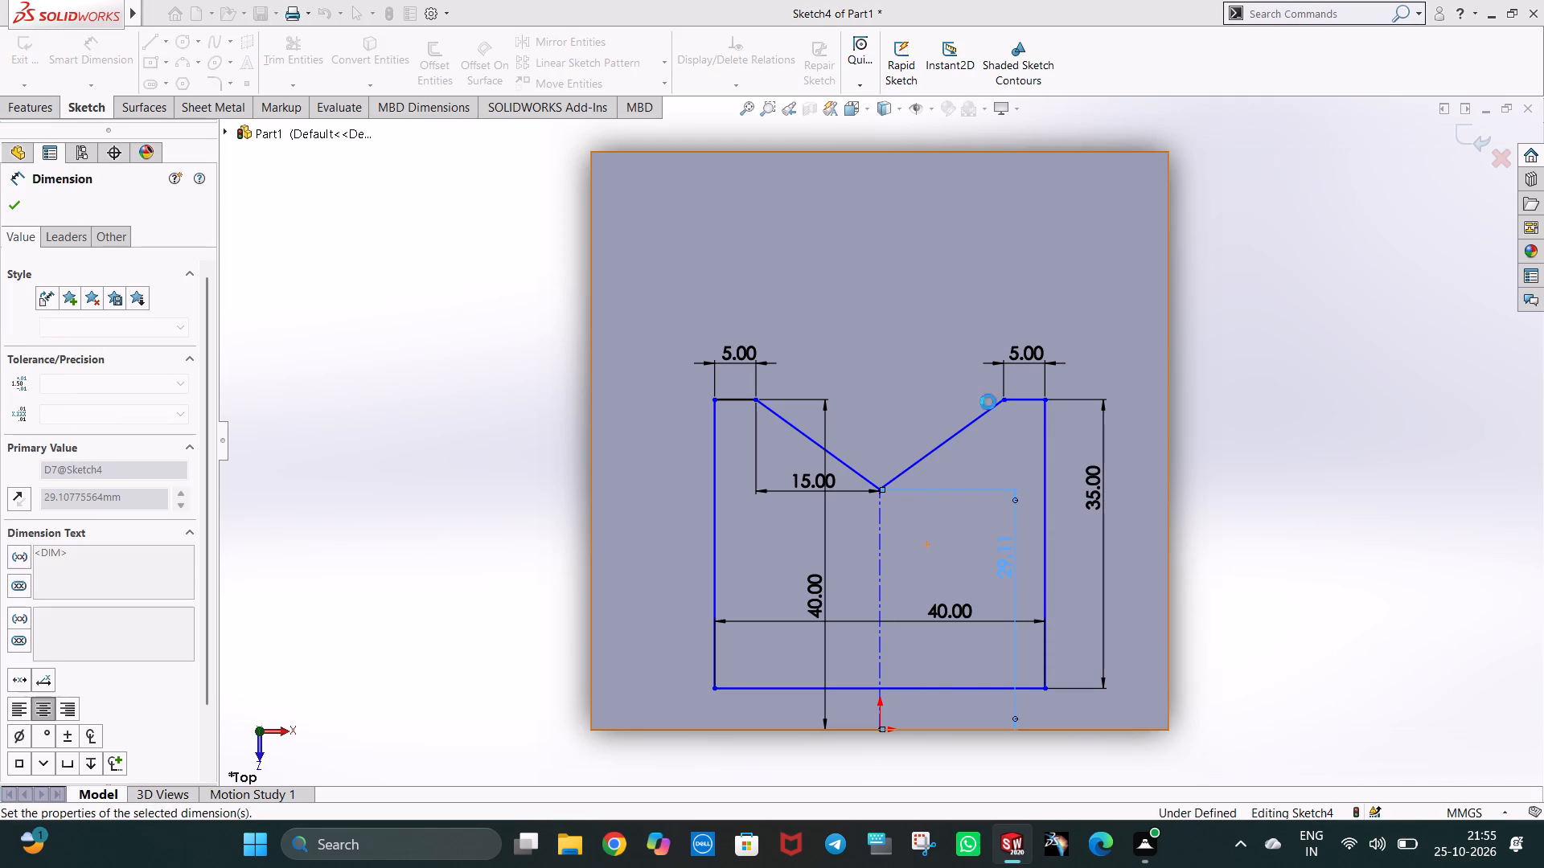
left_click(1021, 401)
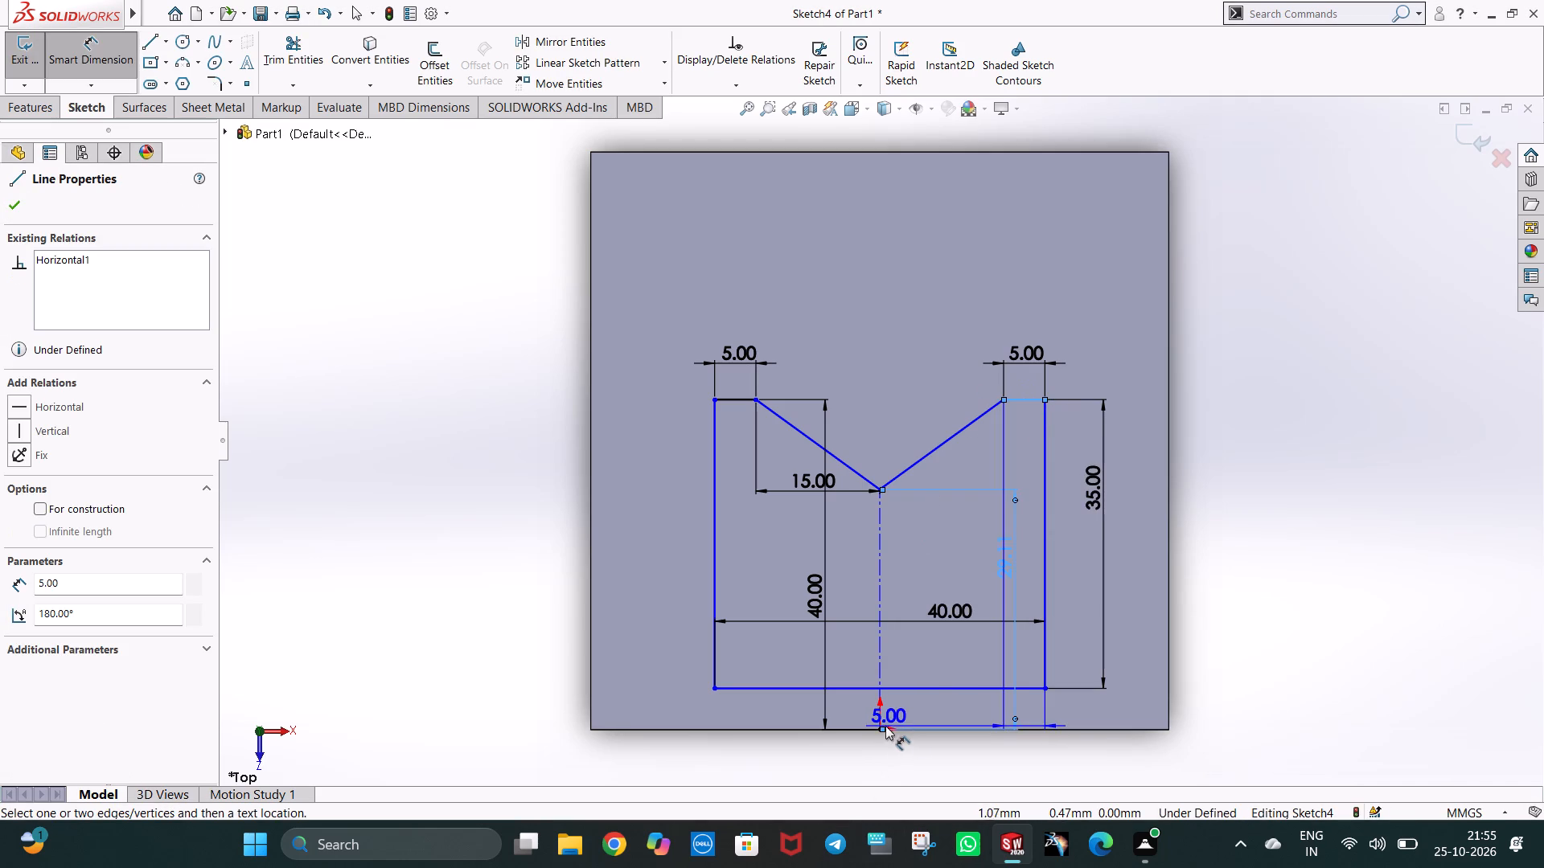
left_click(879, 728)
left_click(1129, 592)
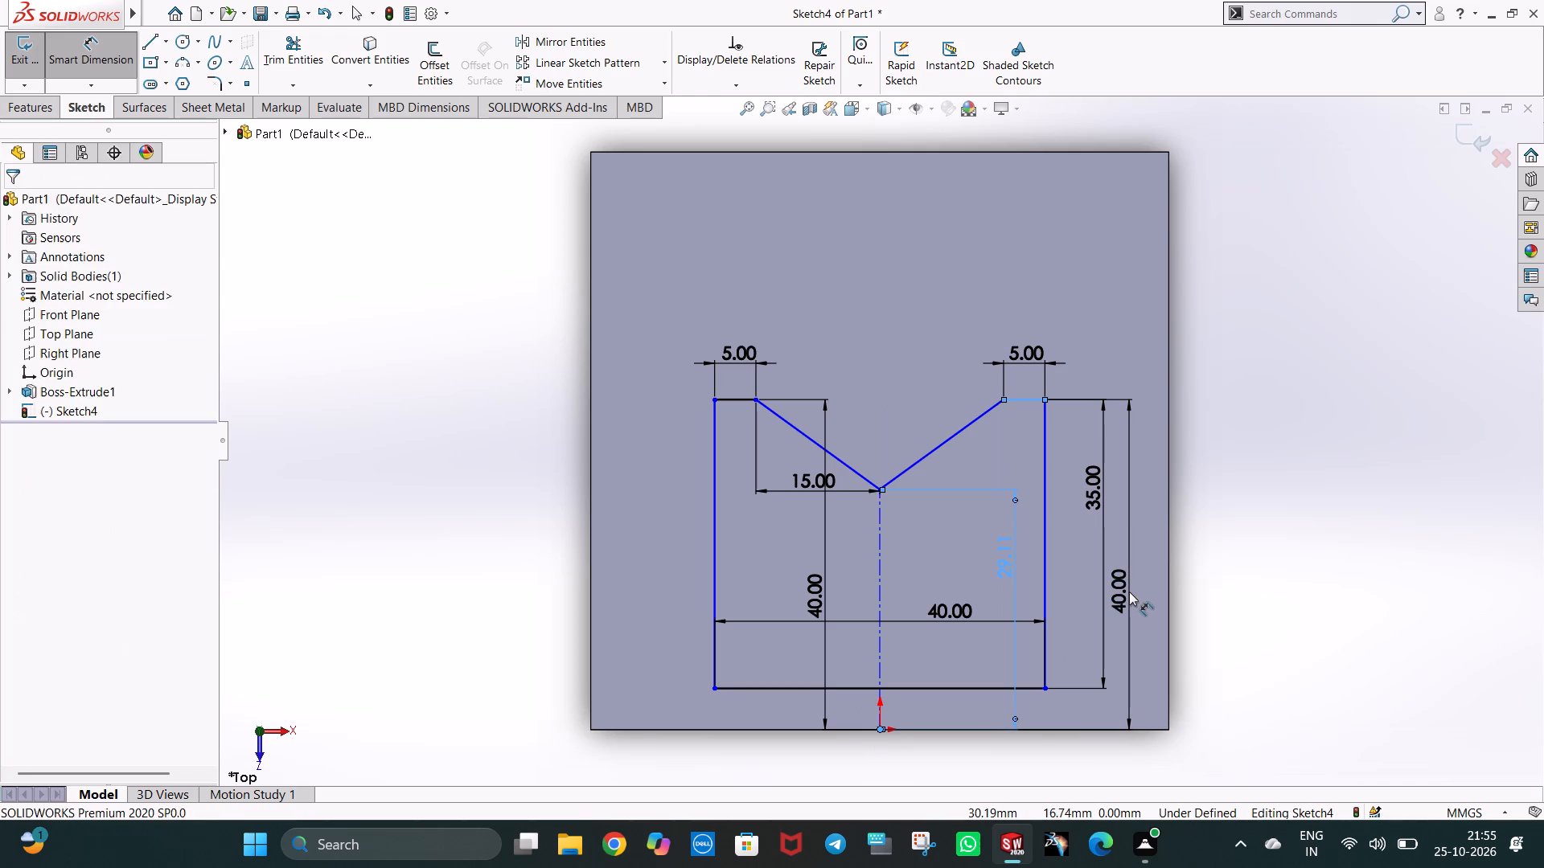
left_click(1055, 566)
left_click(1265, 519)
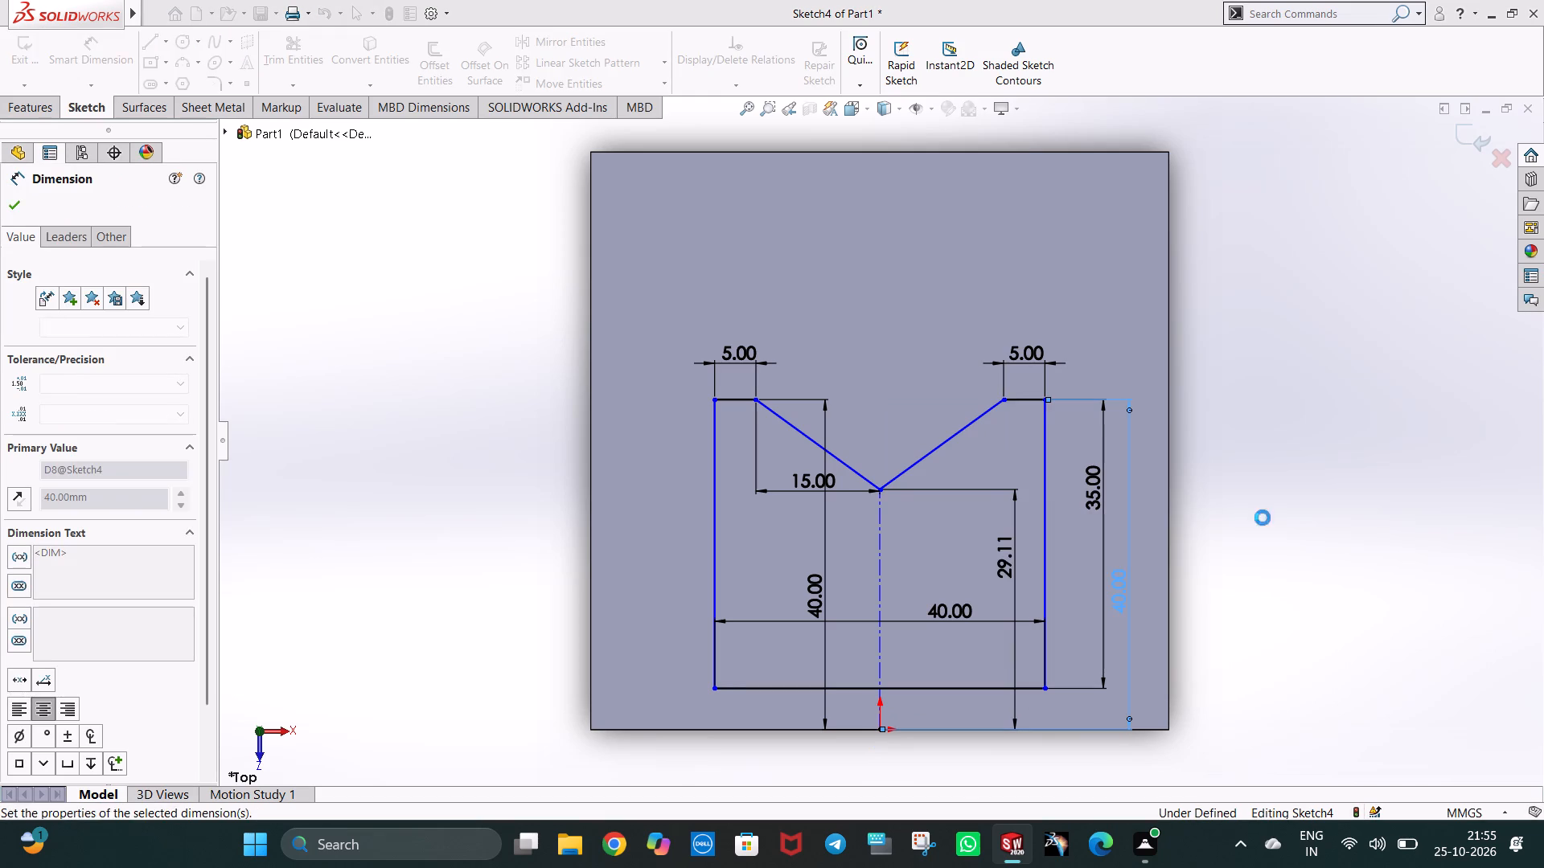
Extrude the V-notched profile from the base block as a blind boss 33 mm deep with merged result.
left_click(15, 103)
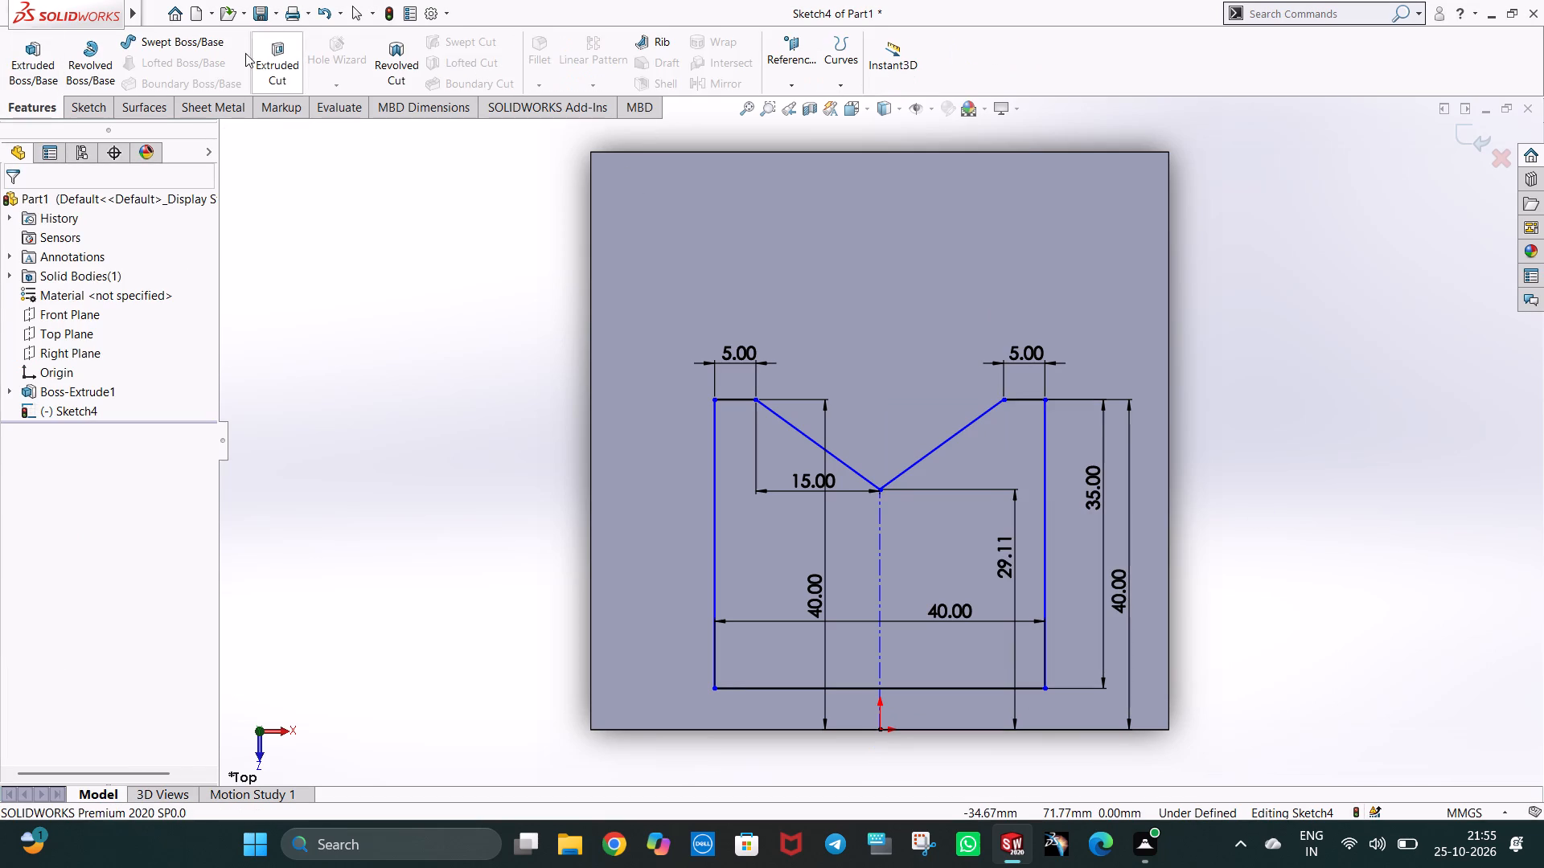
left_click(60, 72)
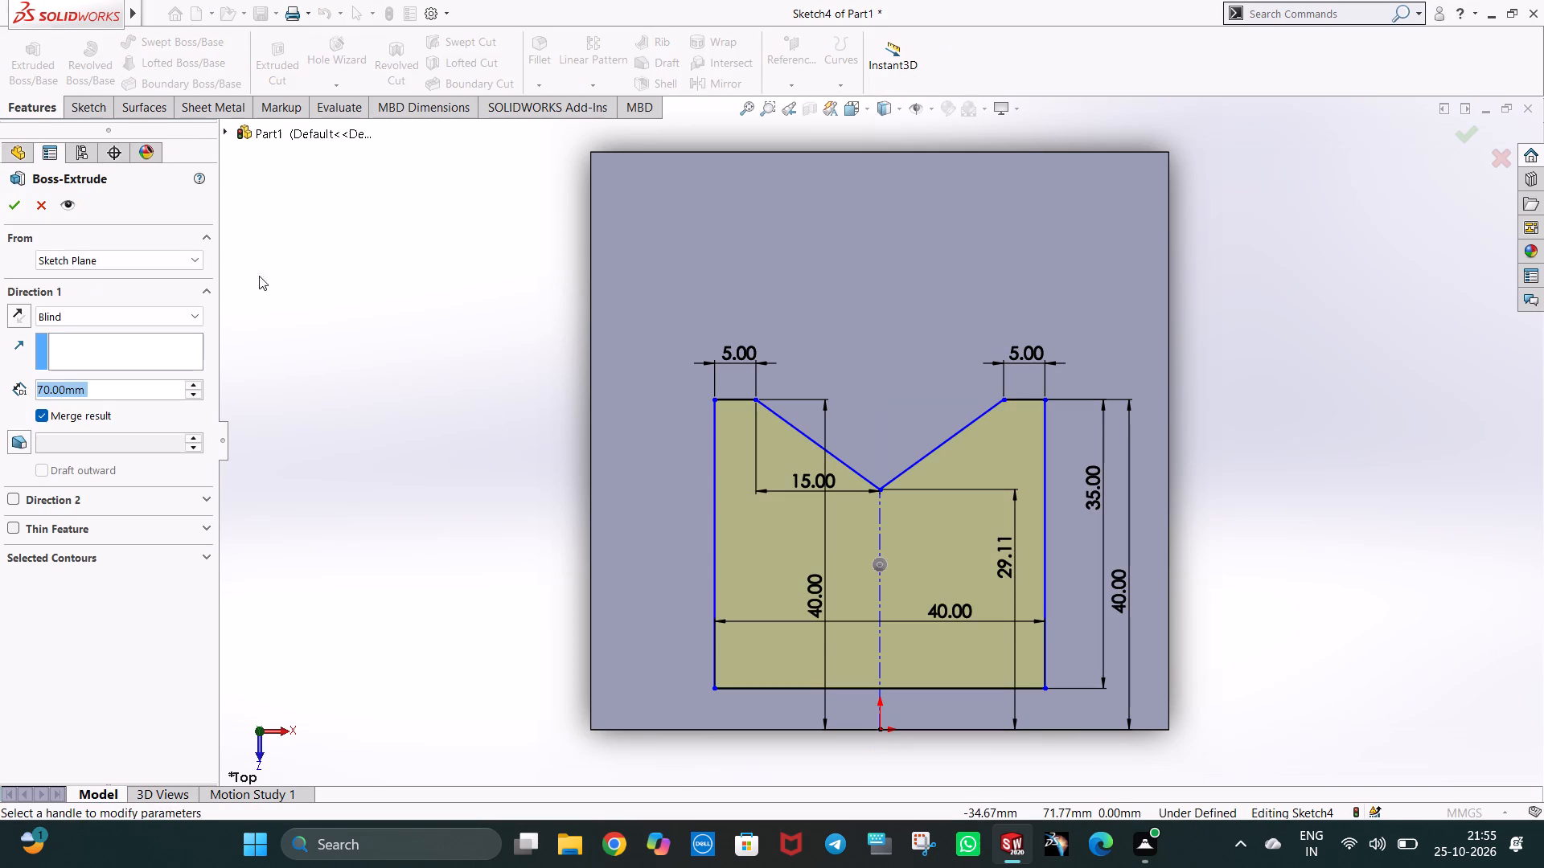
middle_click_drag(721, 392, 675, 350)
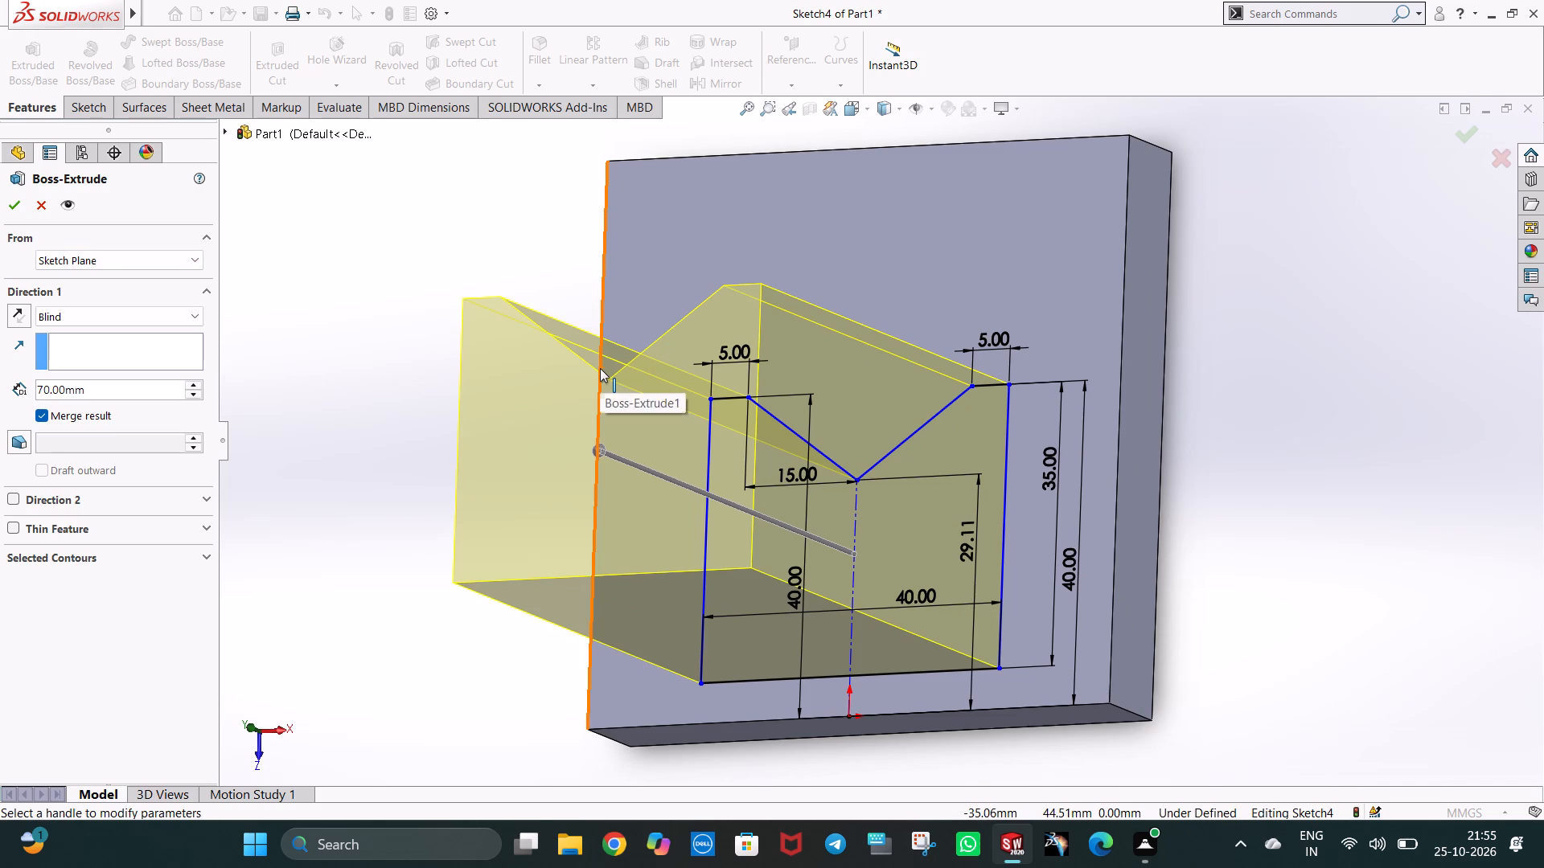
left_click_drag(89, 390, 66, 387)
type("35")
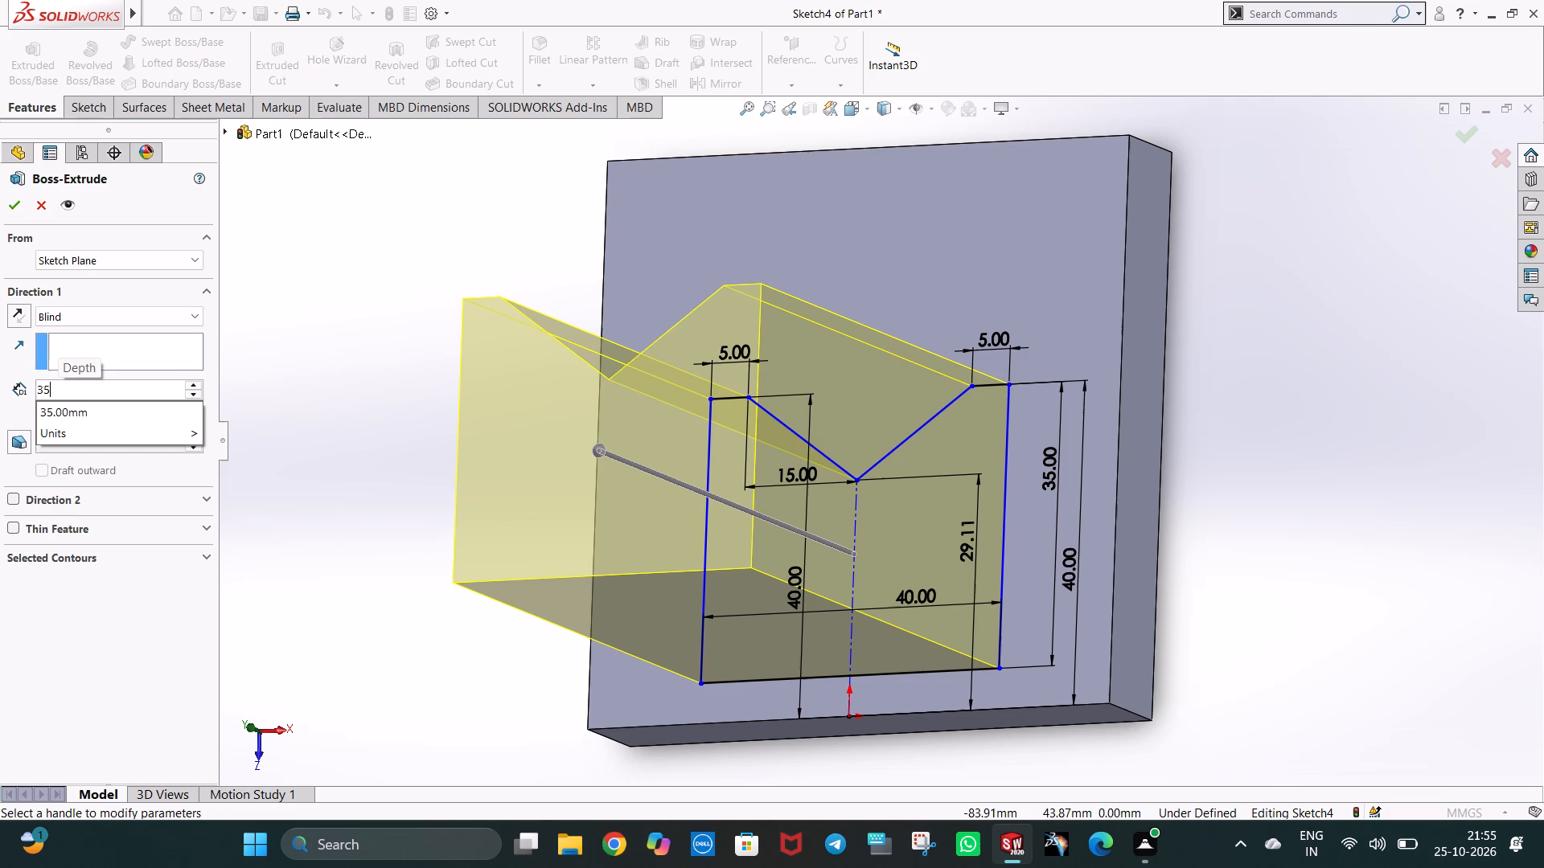
key("BackSpace")
key("3")
key("Return")
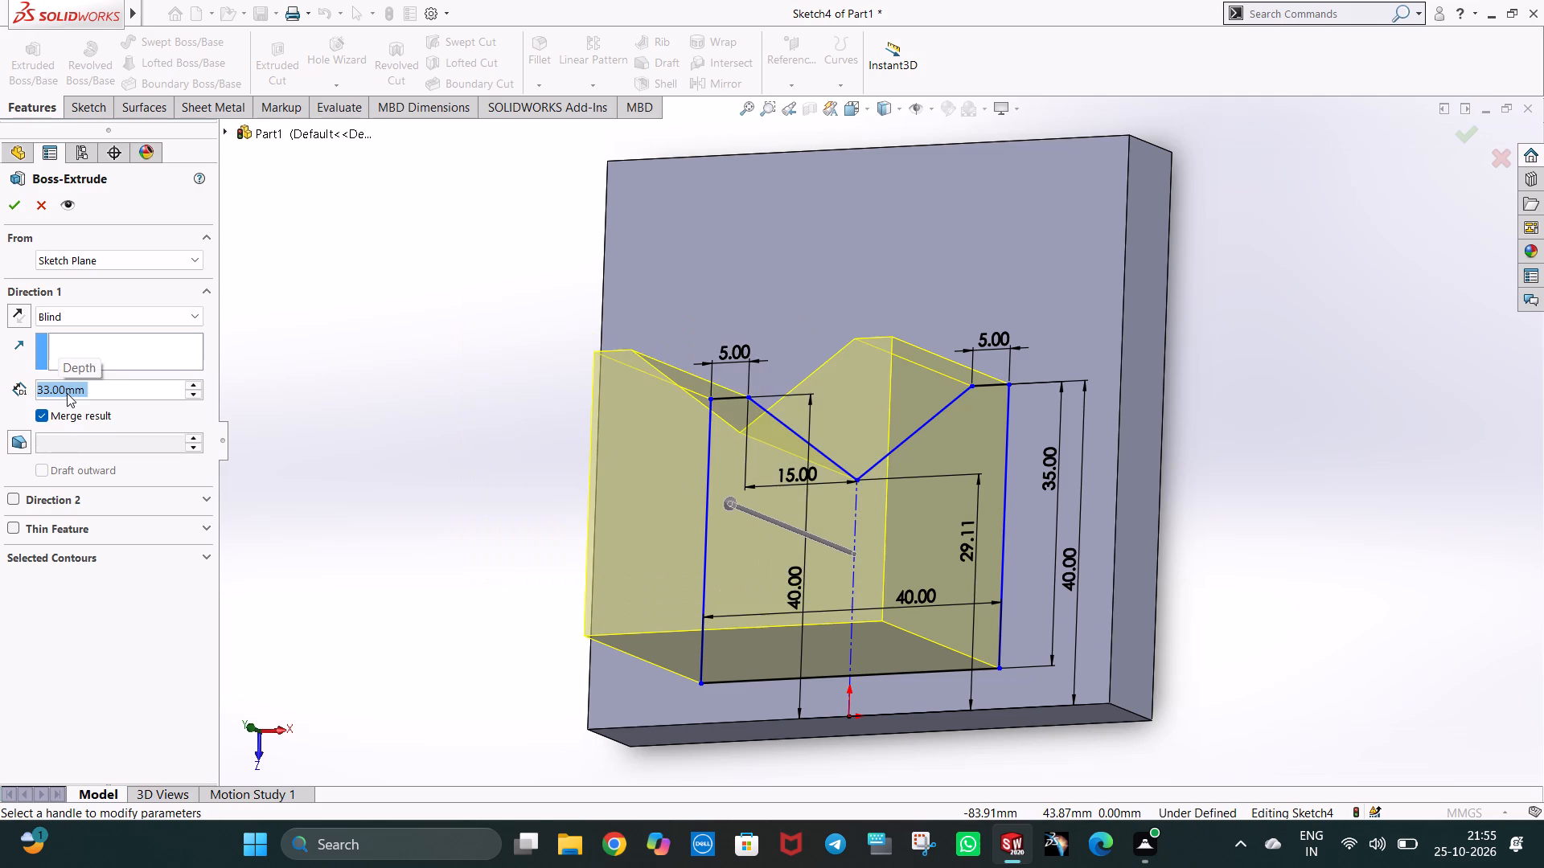
left_click(24, 211)
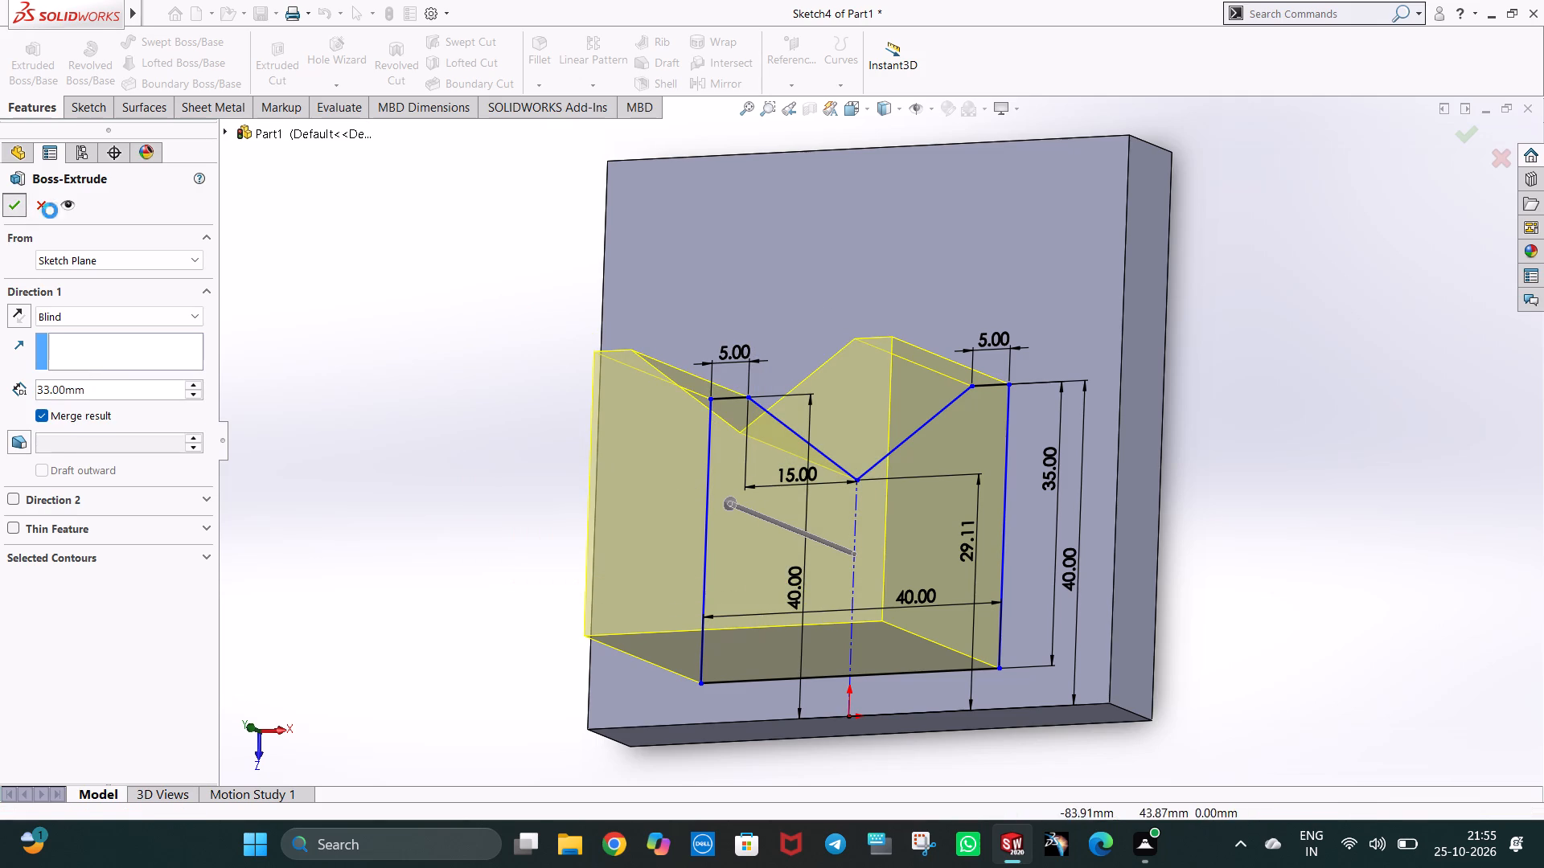
Examine the extruded V-notched boss on the base block from the isometric, front and notch sides.
middle_click_drag(787, 519, 776, 513)
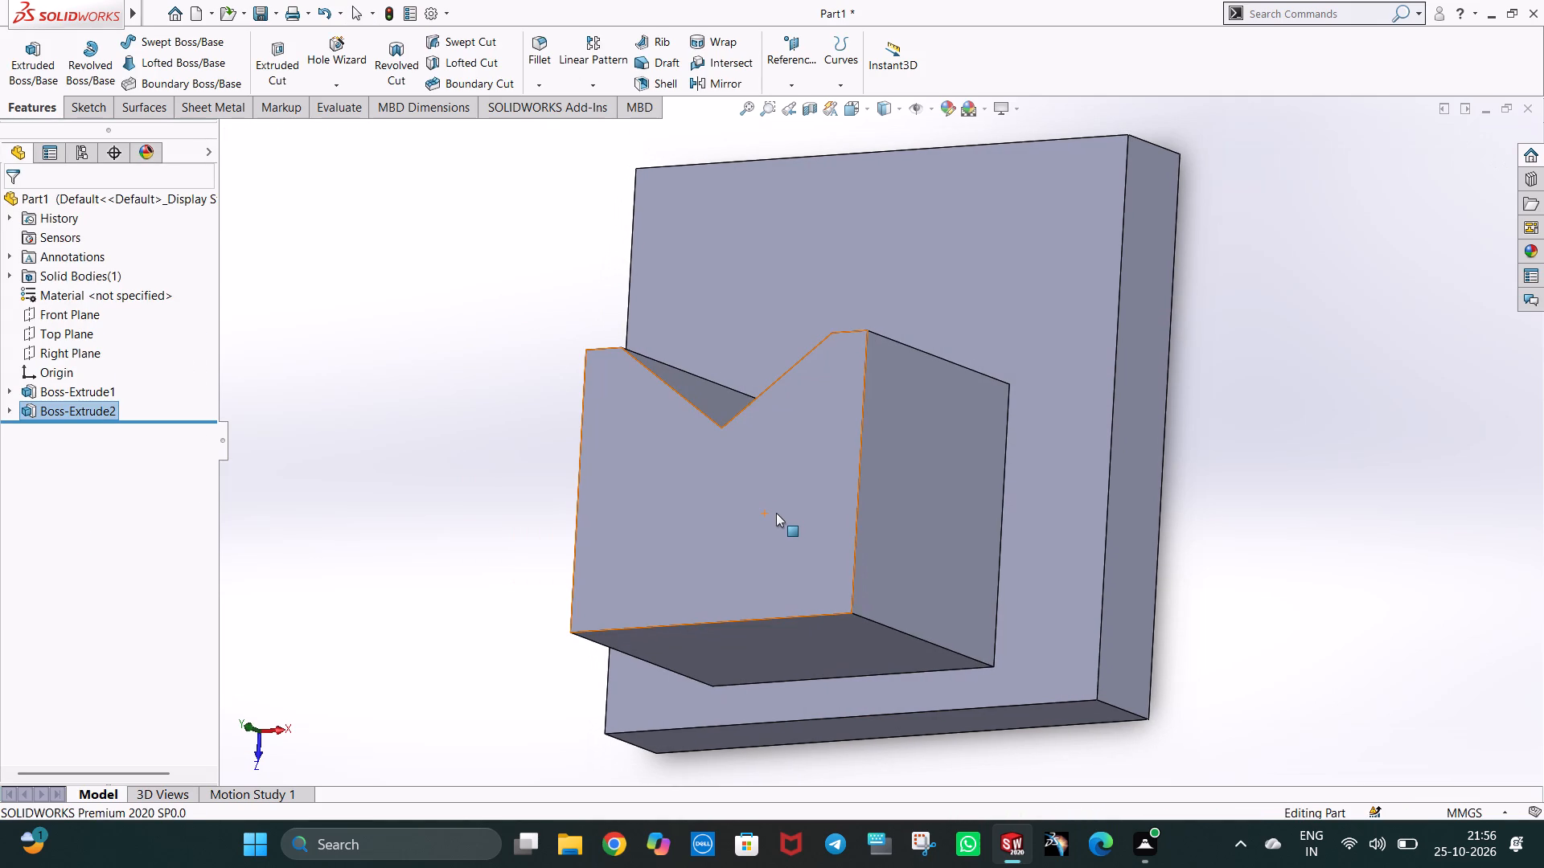
key("ctrl+7")
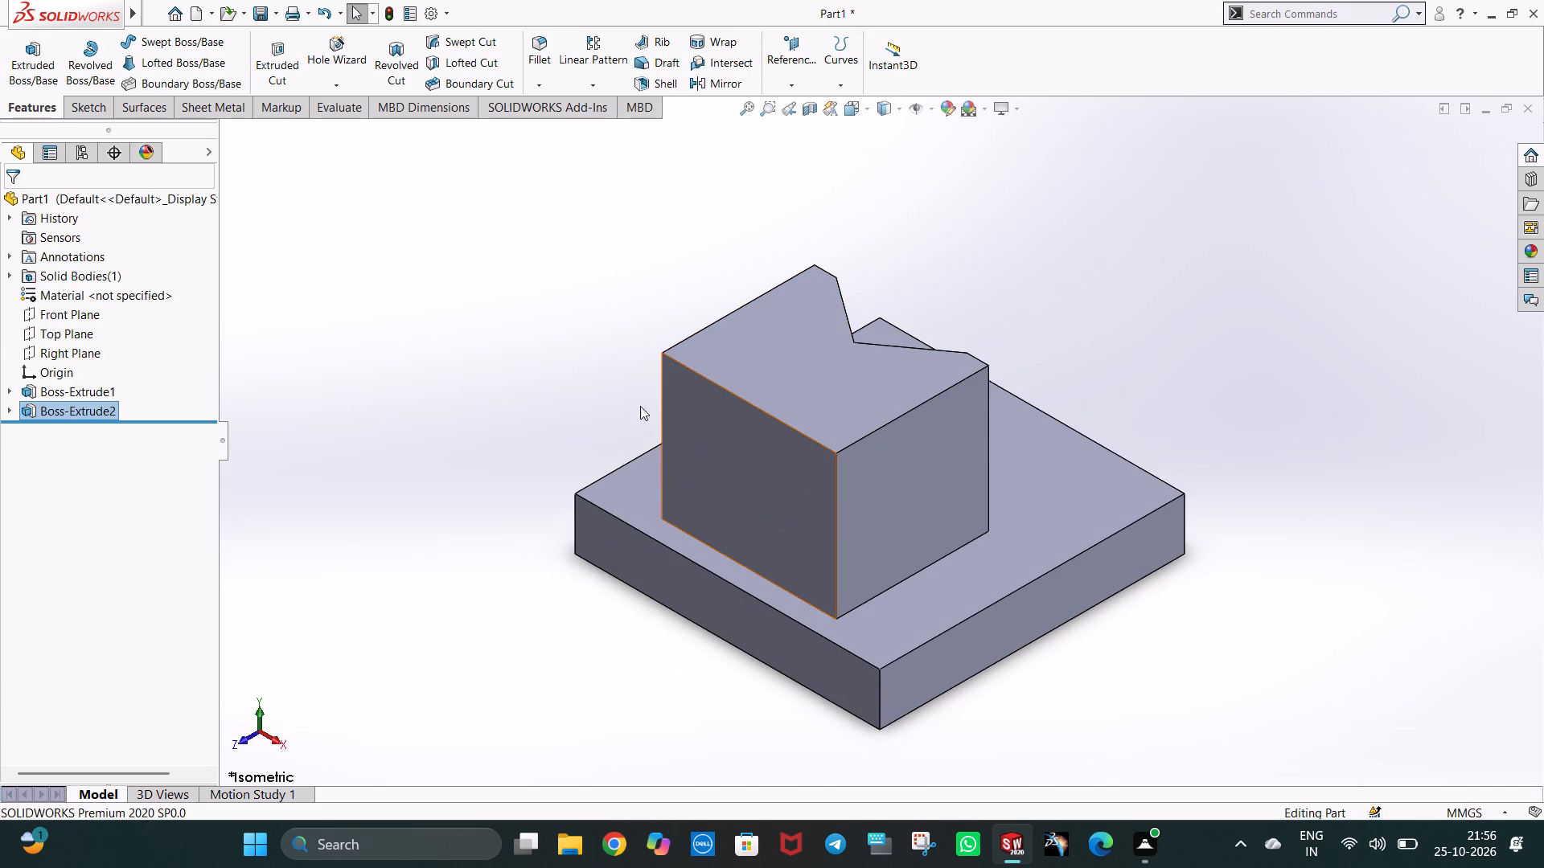
middle_click_drag(694, 526, 622, 379)
middle_click_drag(997, 491, 860, 658)
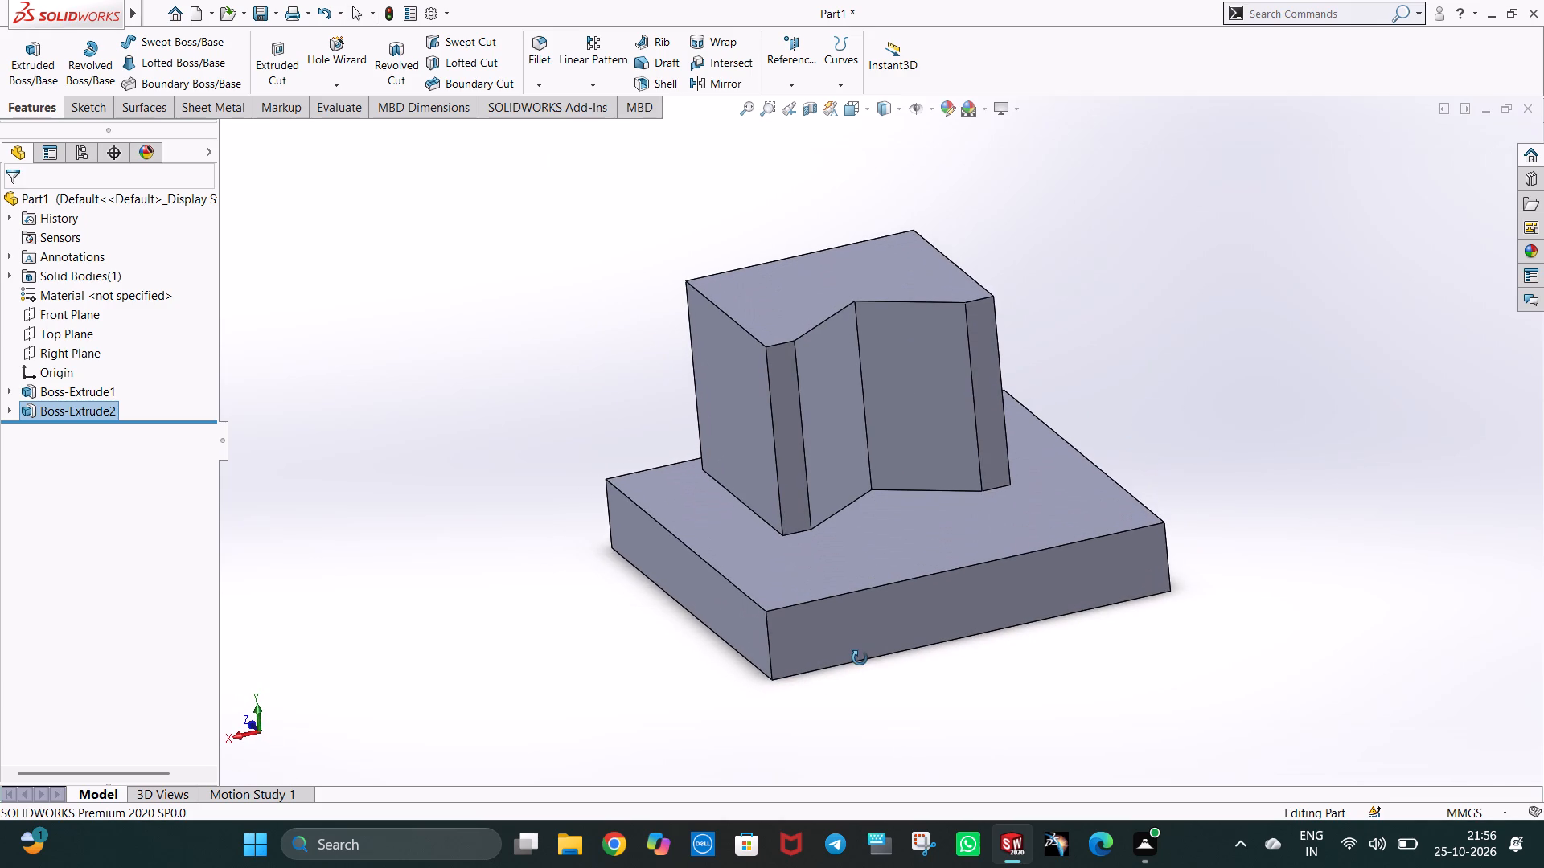
middle_click_drag(860, 658, 860, 658)
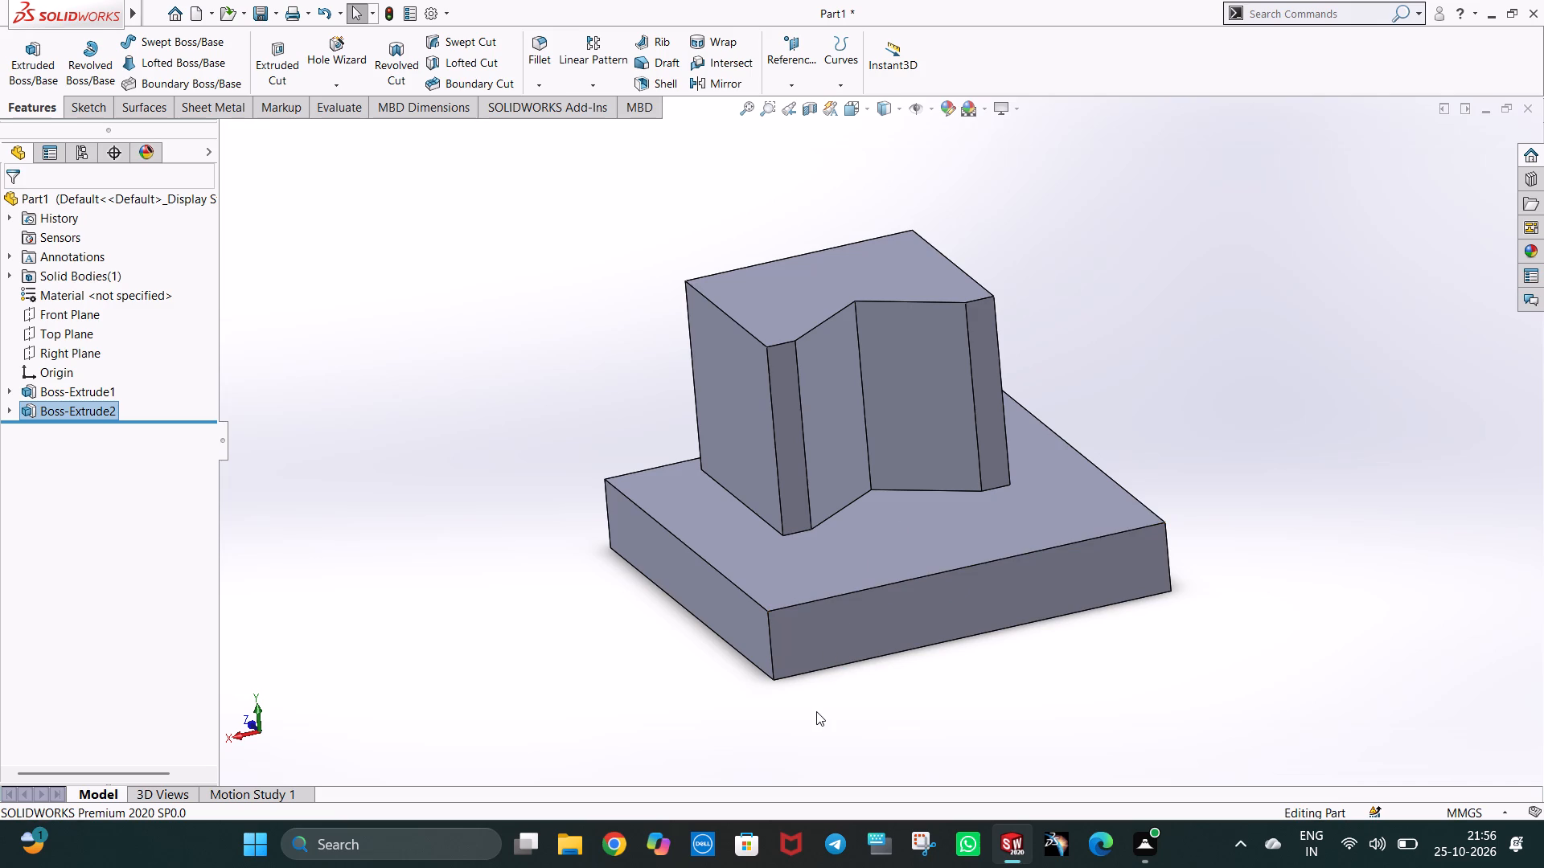
key("ctrl+1")
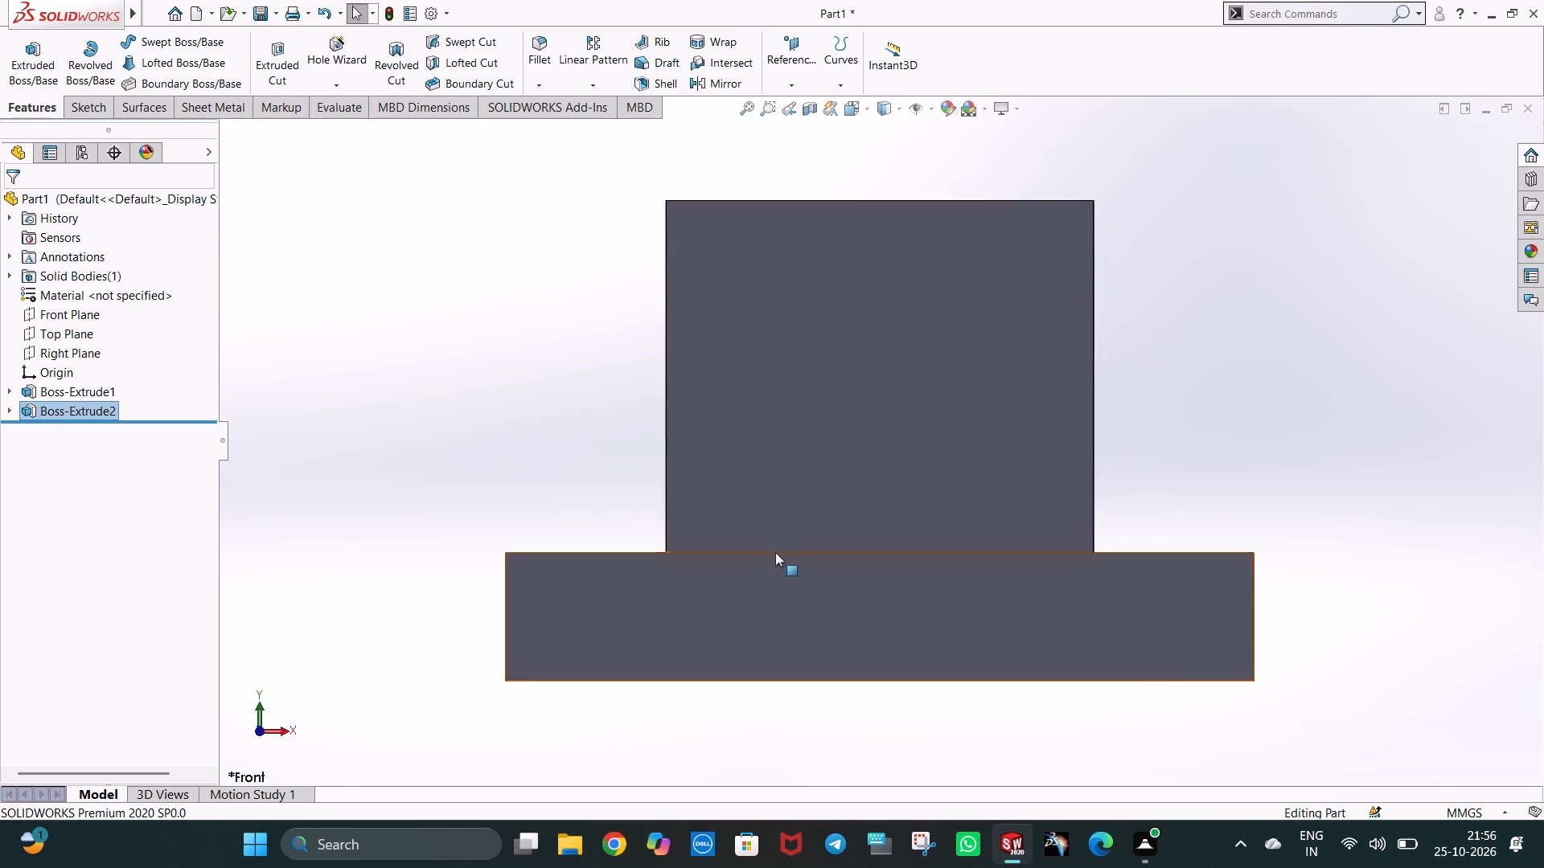
middle_click_drag(964, 589, 659, 637)
middle_click_drag(870, 542, 822, 612)
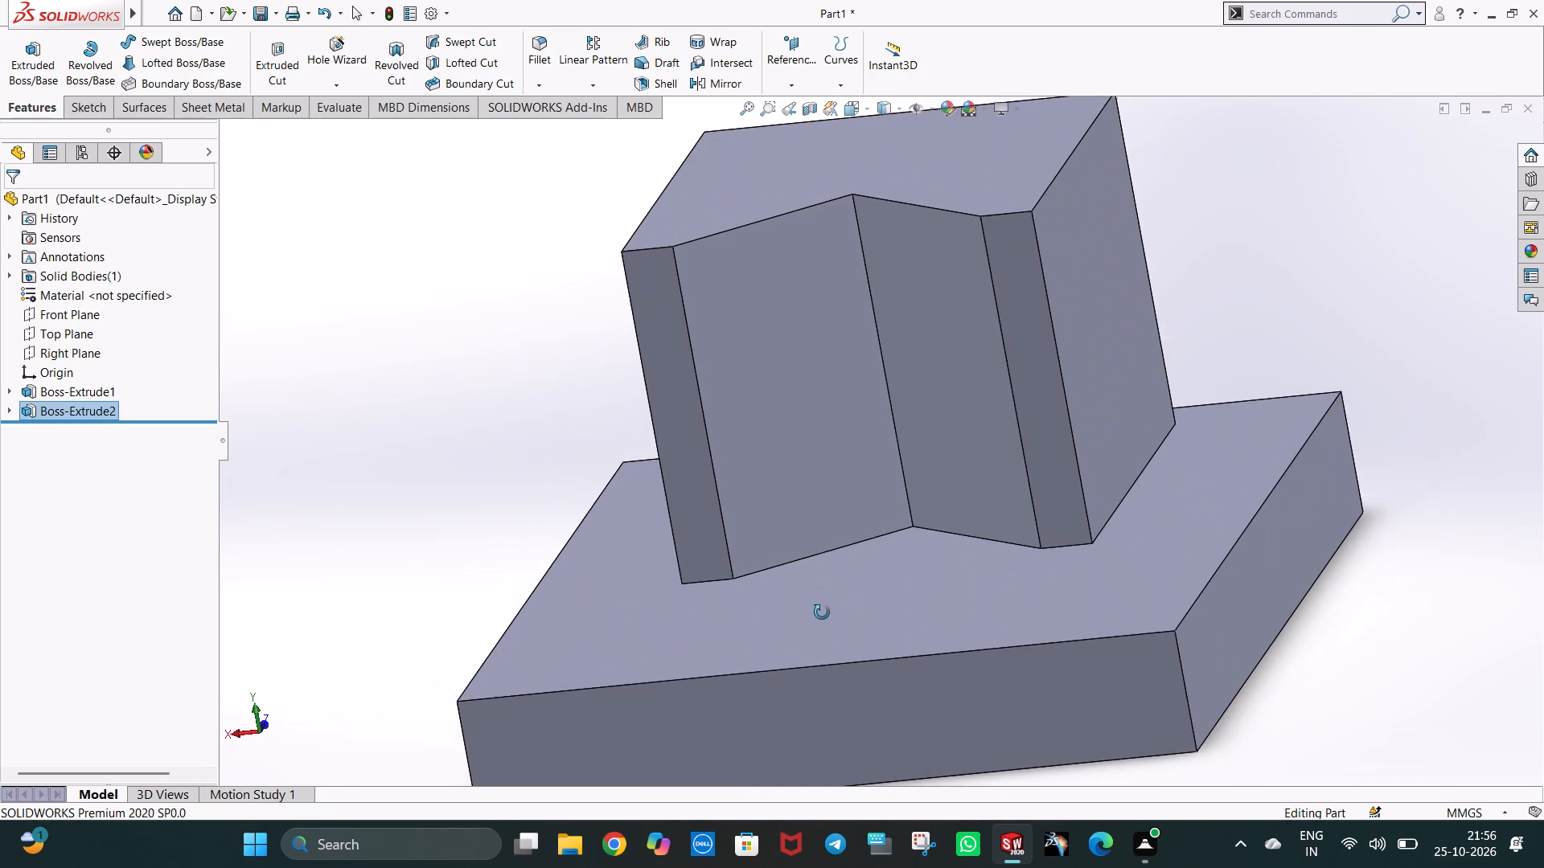
middle_click_drag(822, 612, 826, 600)
scroll(826, 600, "up", 3)
middle_click_drag(822, 592, 832, 609)
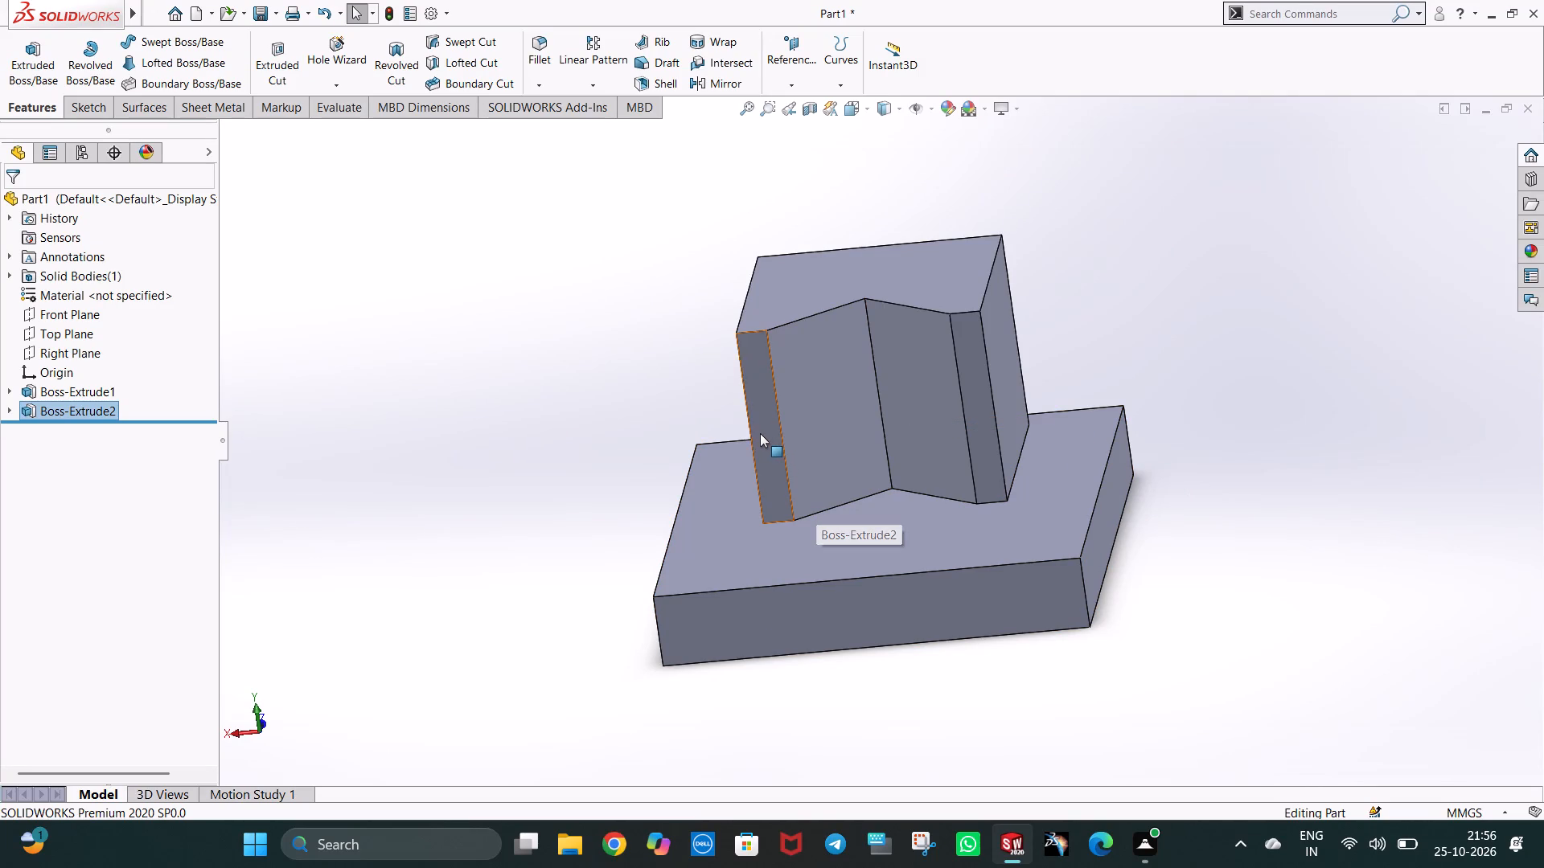
Start a sketch on the negative-X side face of the V-notched boss.
key("ctrl+3")
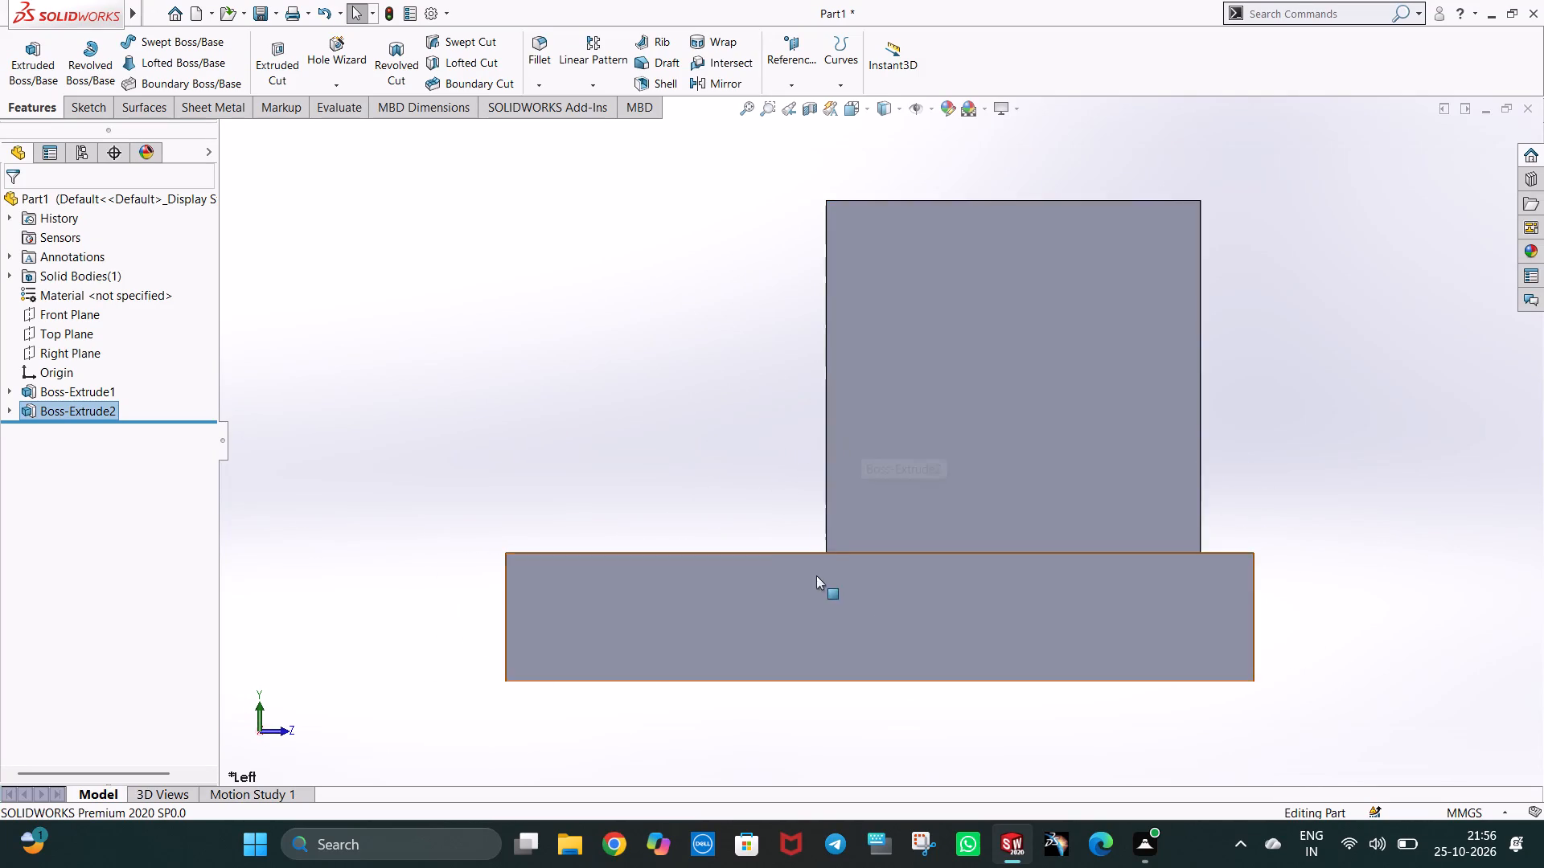
right_click(880, 506)
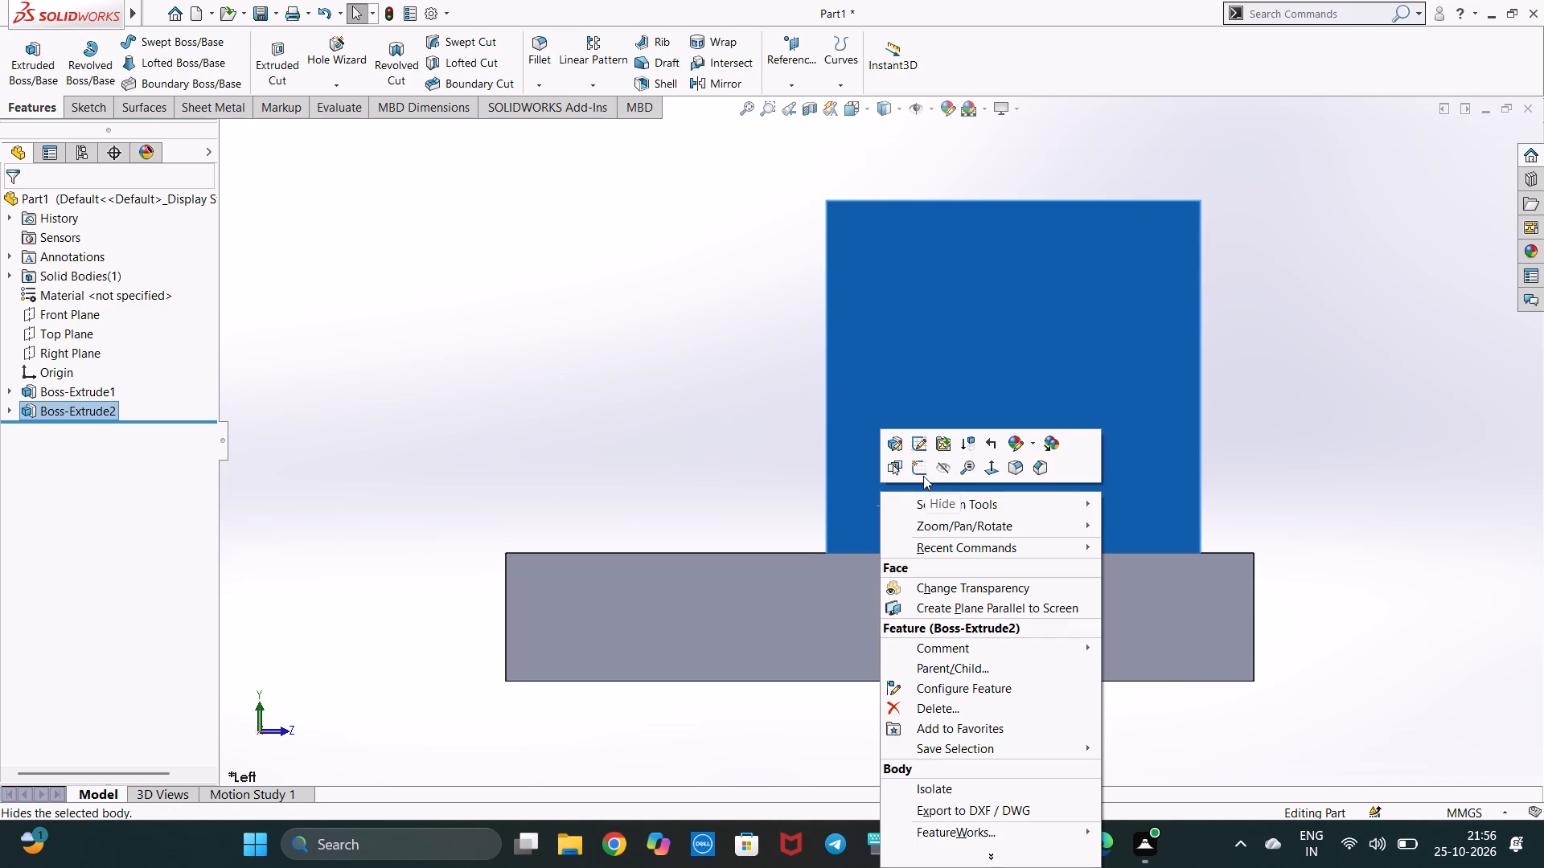
left_click(922, 471)
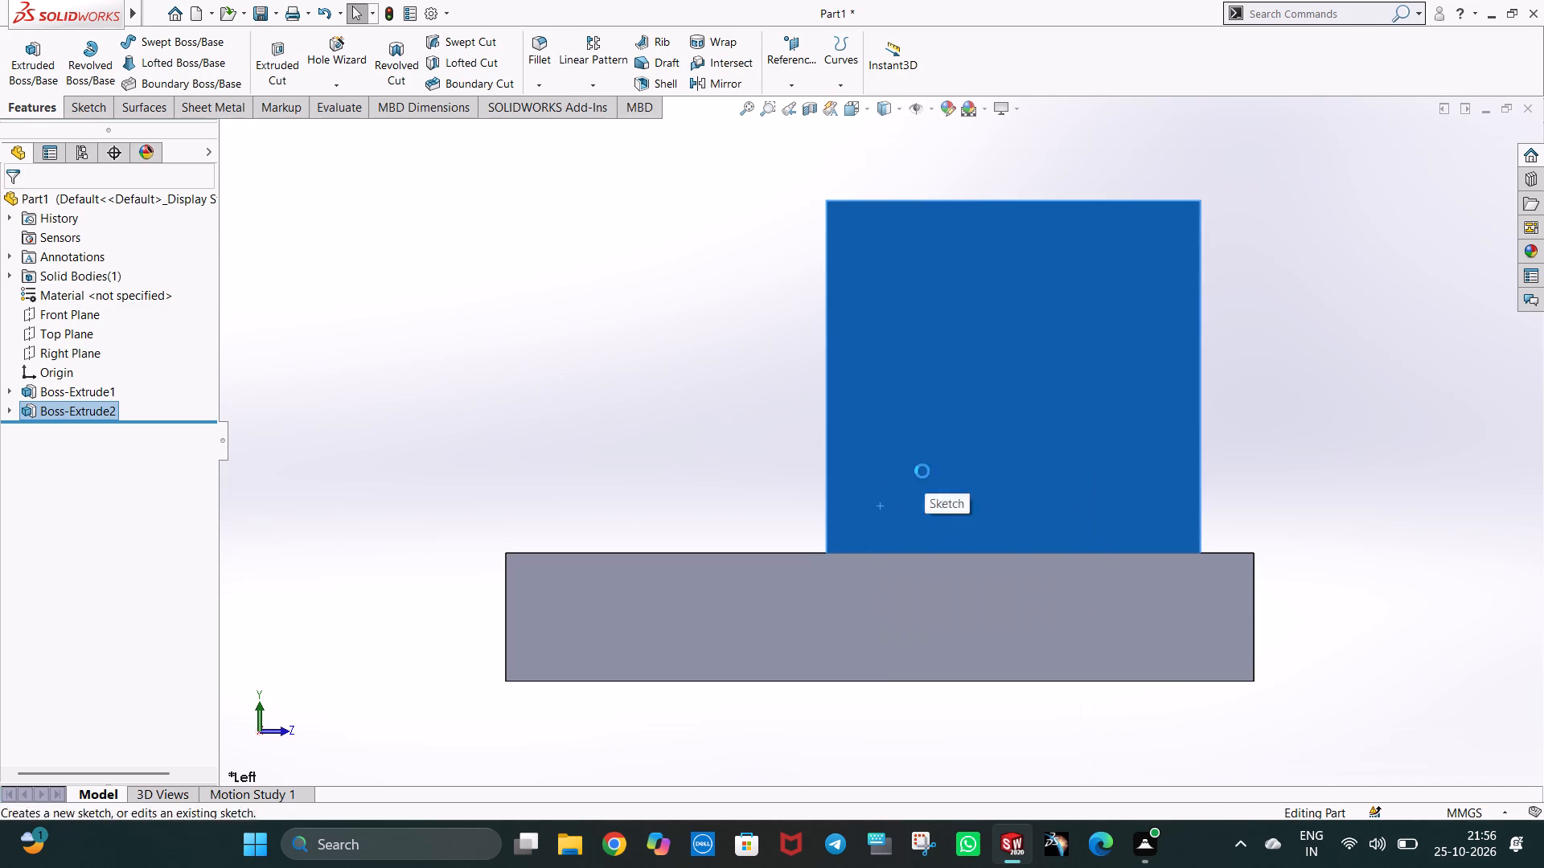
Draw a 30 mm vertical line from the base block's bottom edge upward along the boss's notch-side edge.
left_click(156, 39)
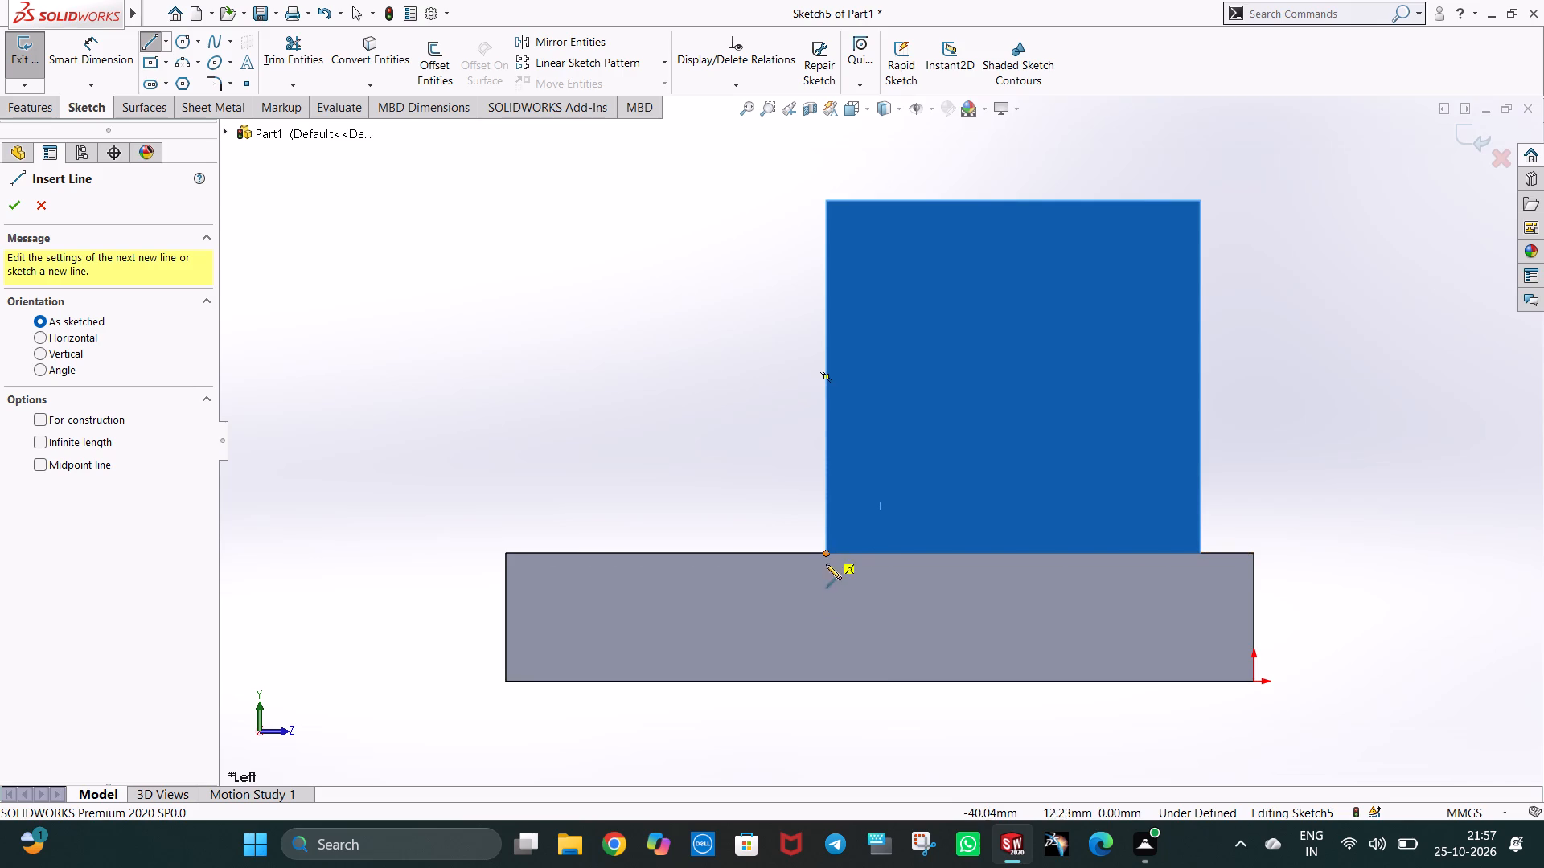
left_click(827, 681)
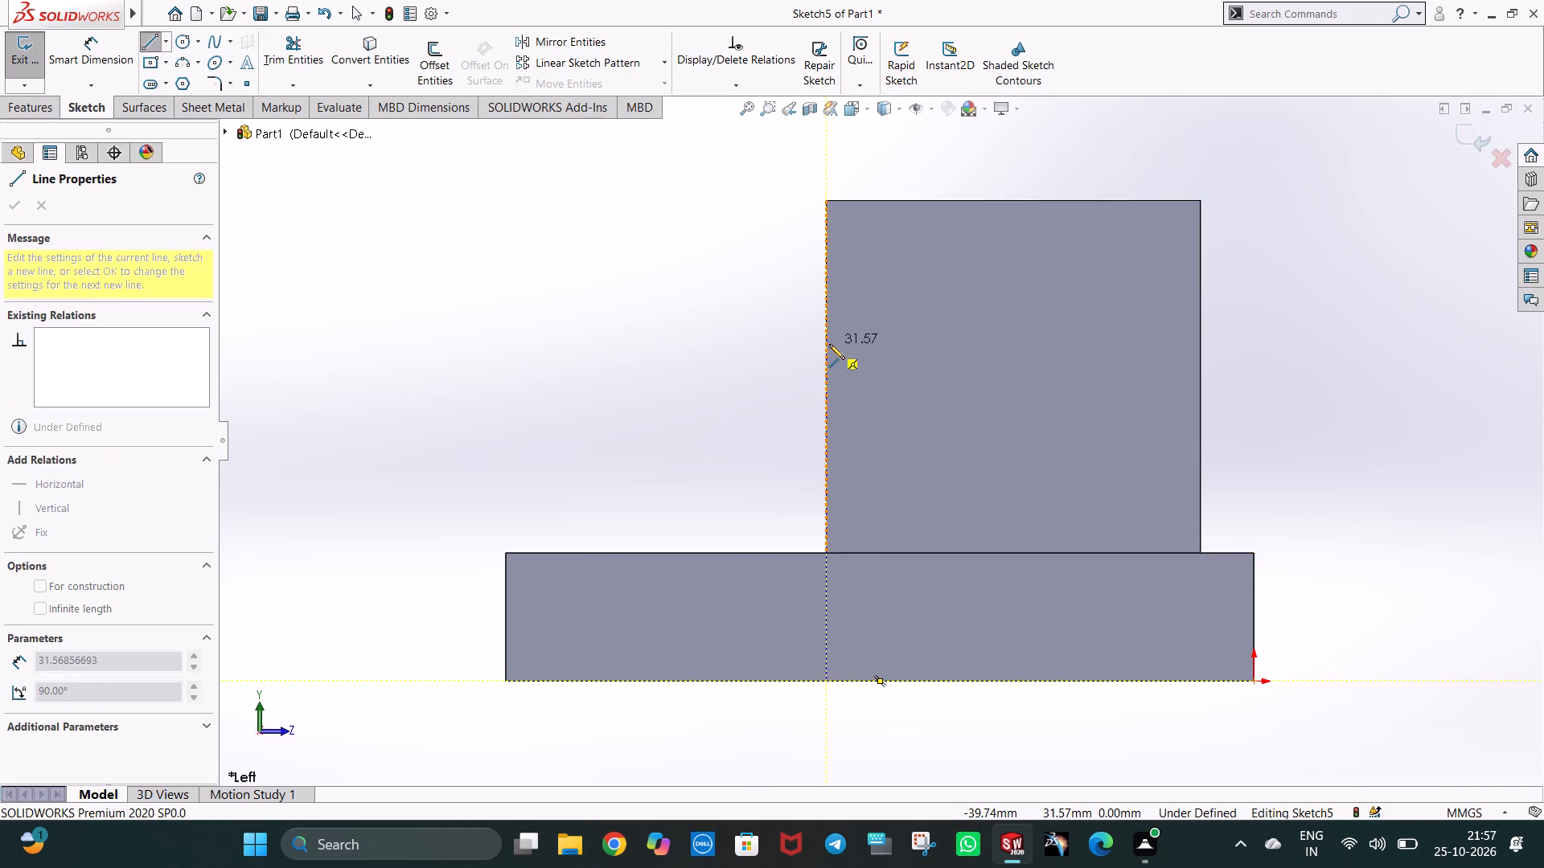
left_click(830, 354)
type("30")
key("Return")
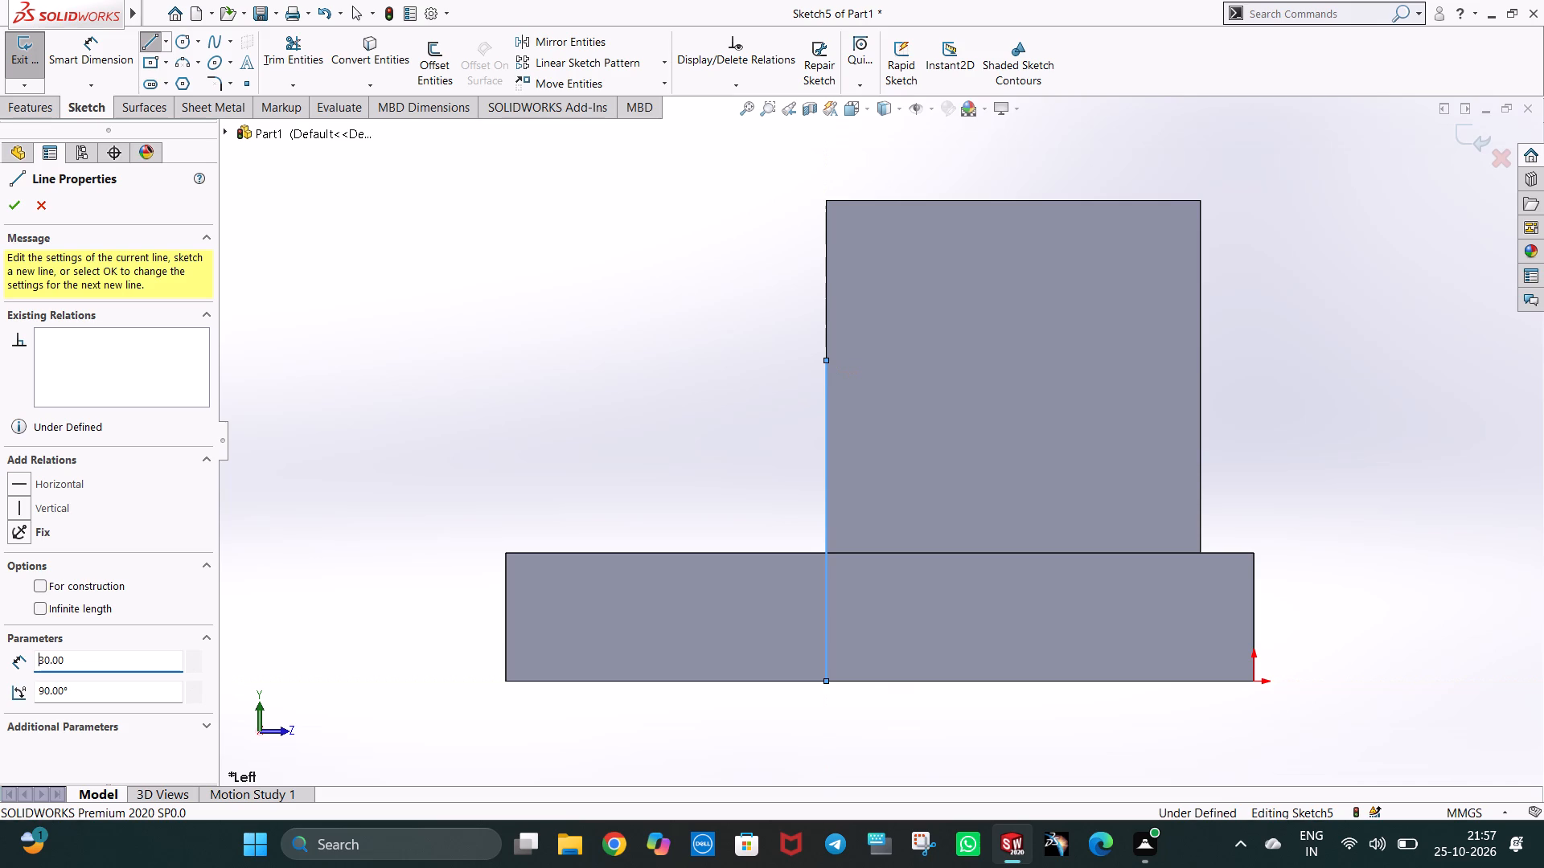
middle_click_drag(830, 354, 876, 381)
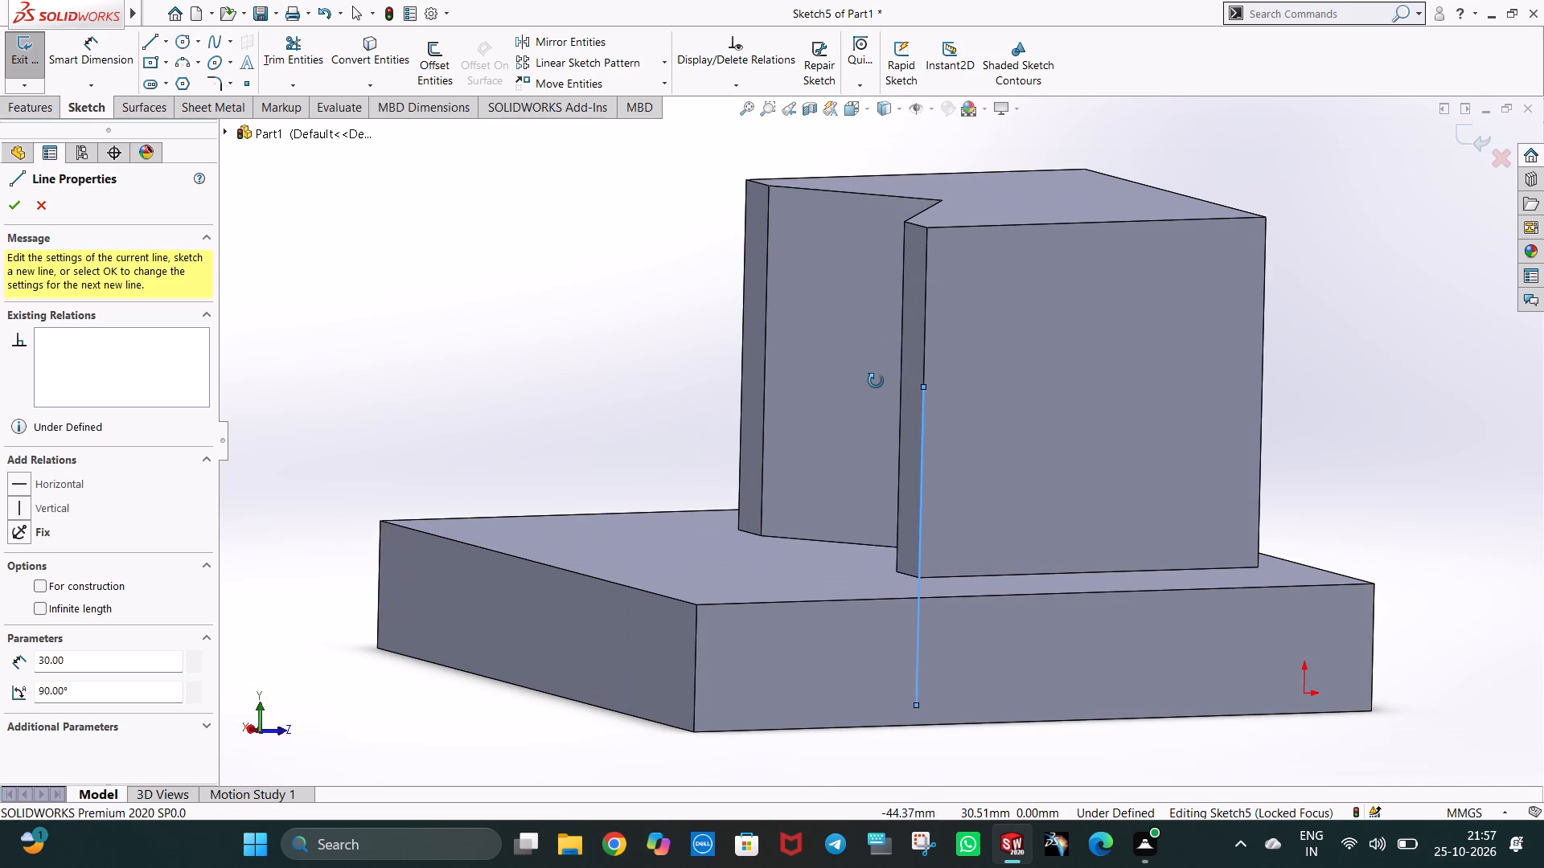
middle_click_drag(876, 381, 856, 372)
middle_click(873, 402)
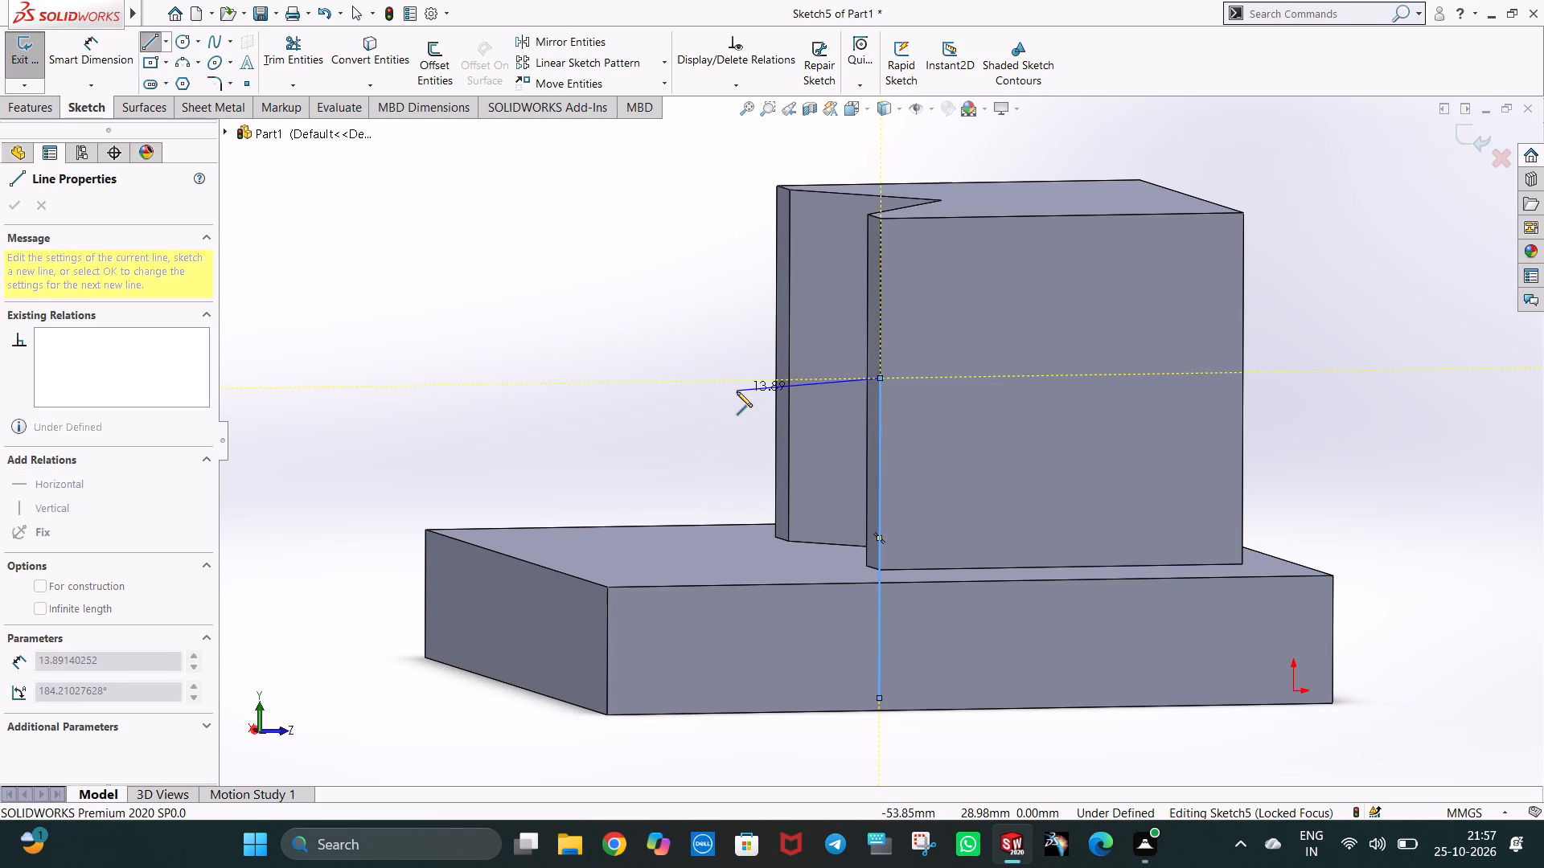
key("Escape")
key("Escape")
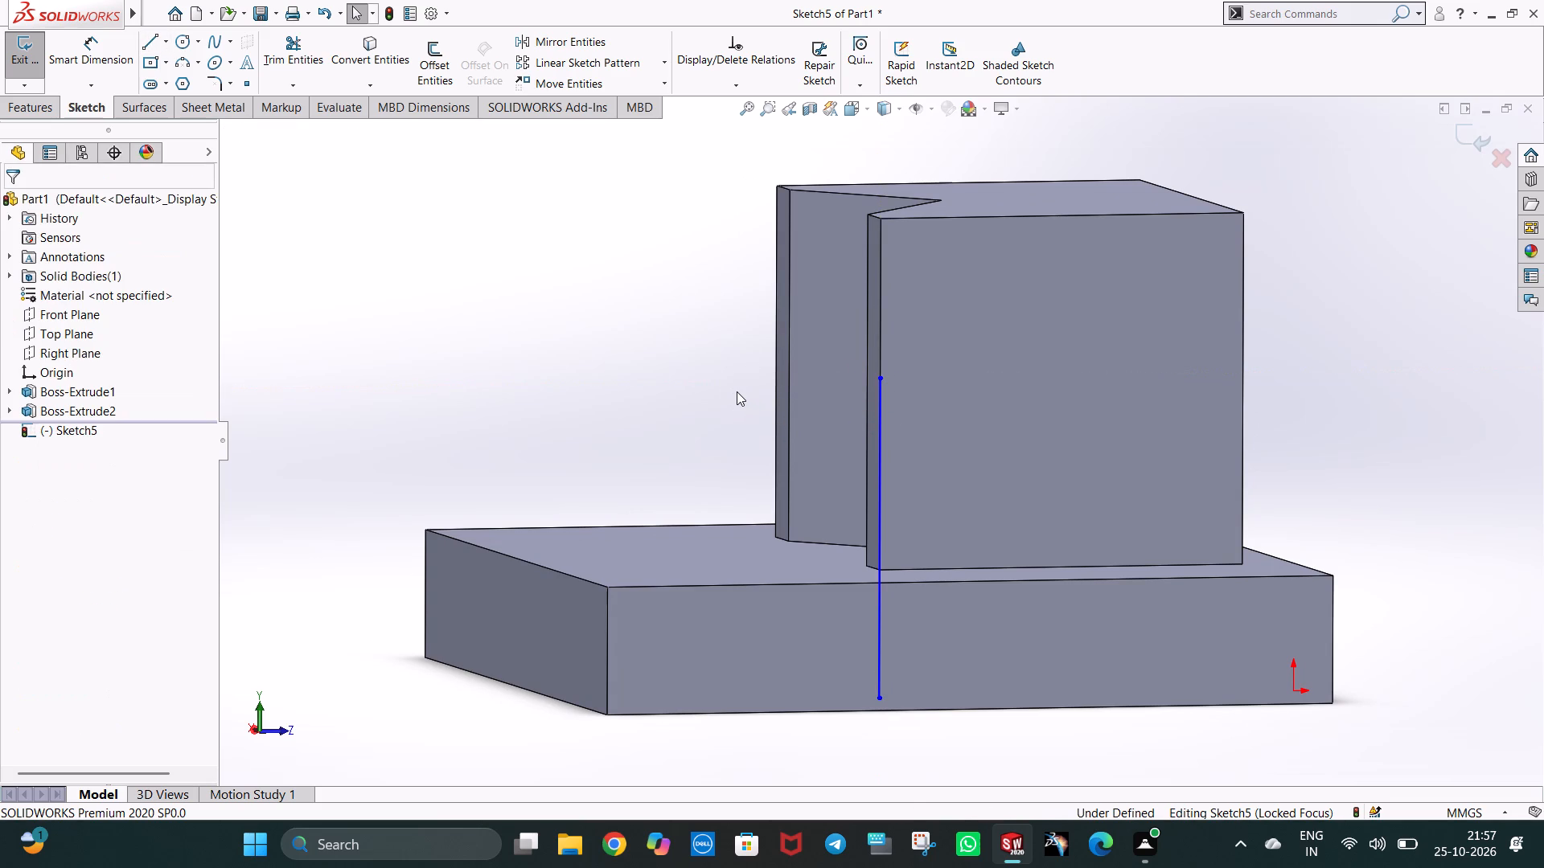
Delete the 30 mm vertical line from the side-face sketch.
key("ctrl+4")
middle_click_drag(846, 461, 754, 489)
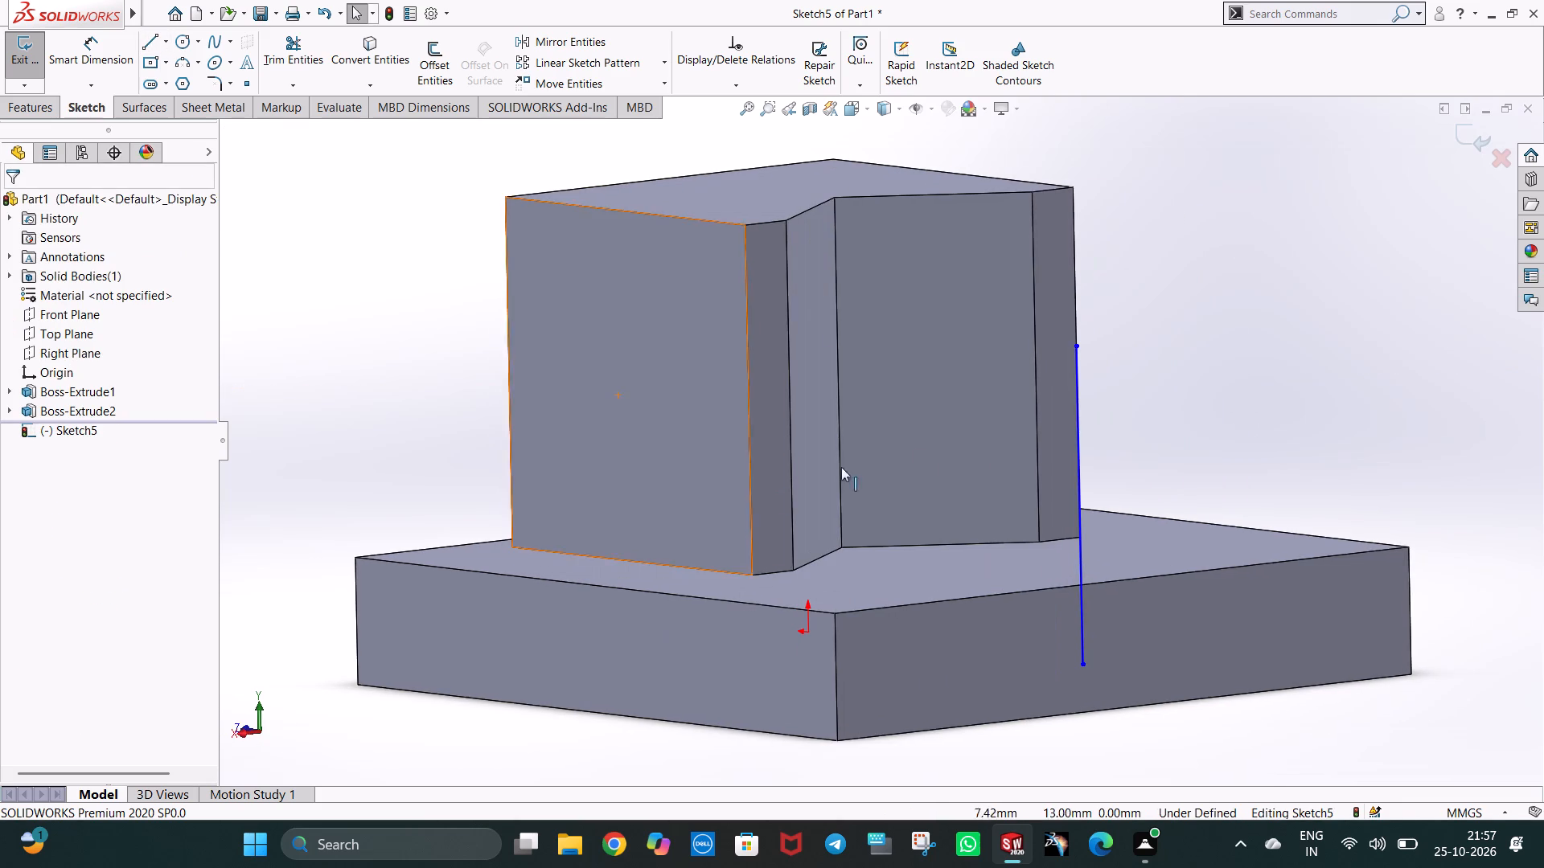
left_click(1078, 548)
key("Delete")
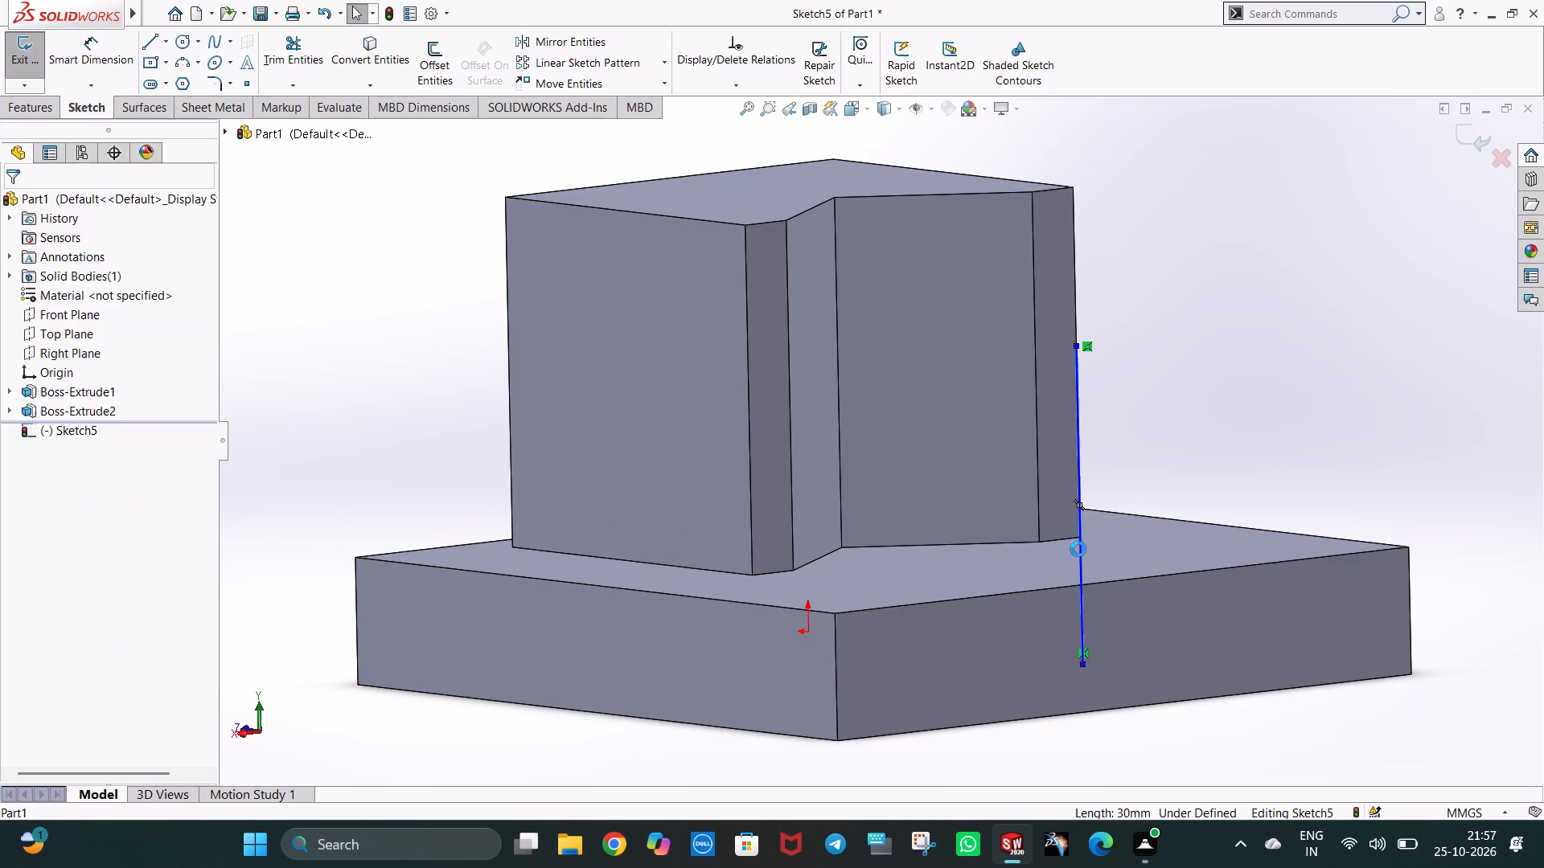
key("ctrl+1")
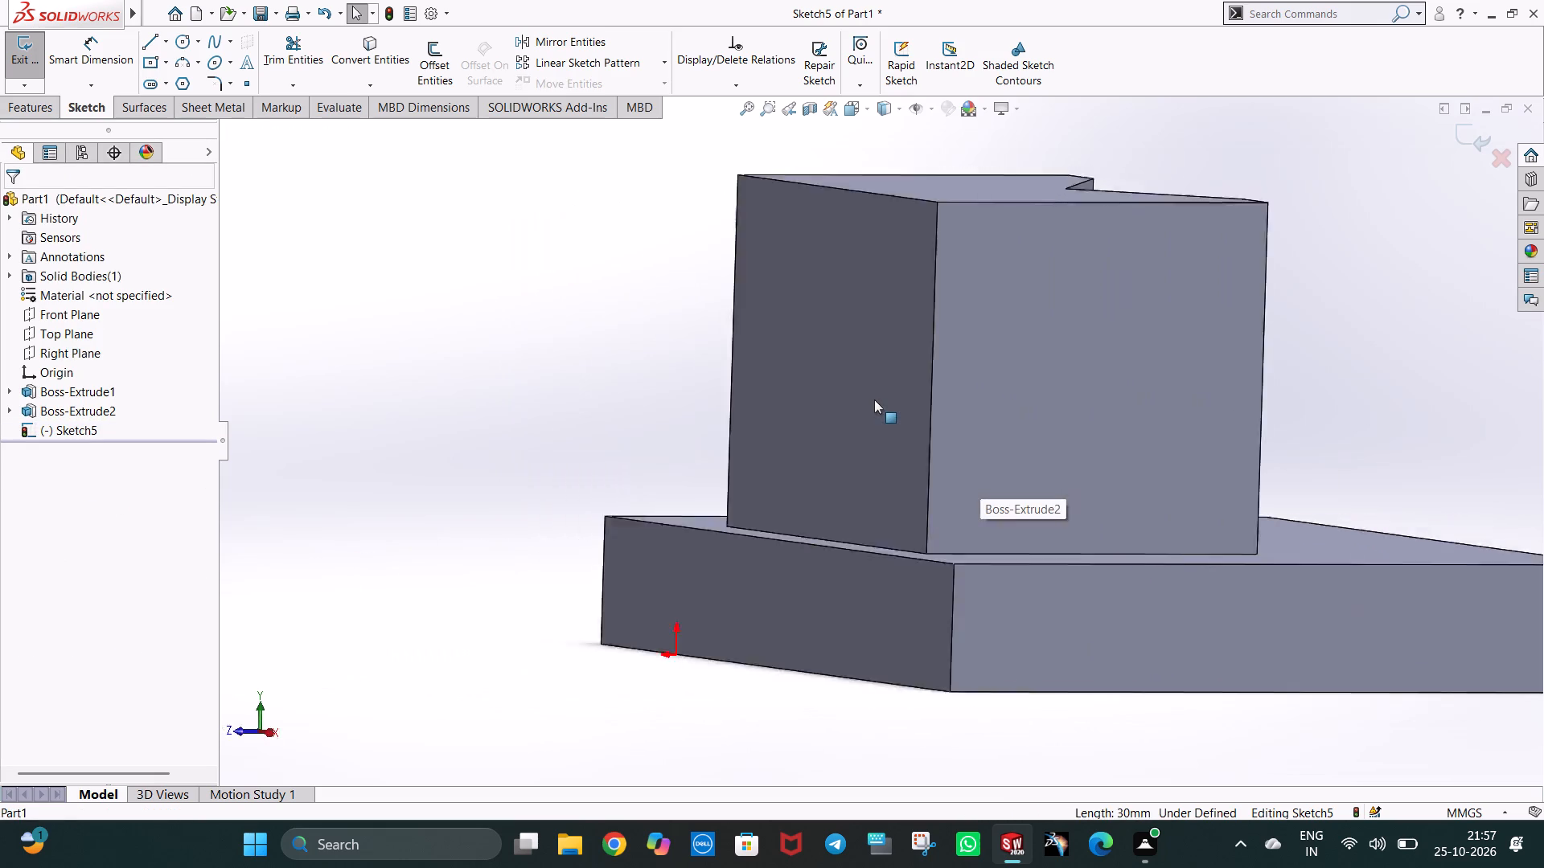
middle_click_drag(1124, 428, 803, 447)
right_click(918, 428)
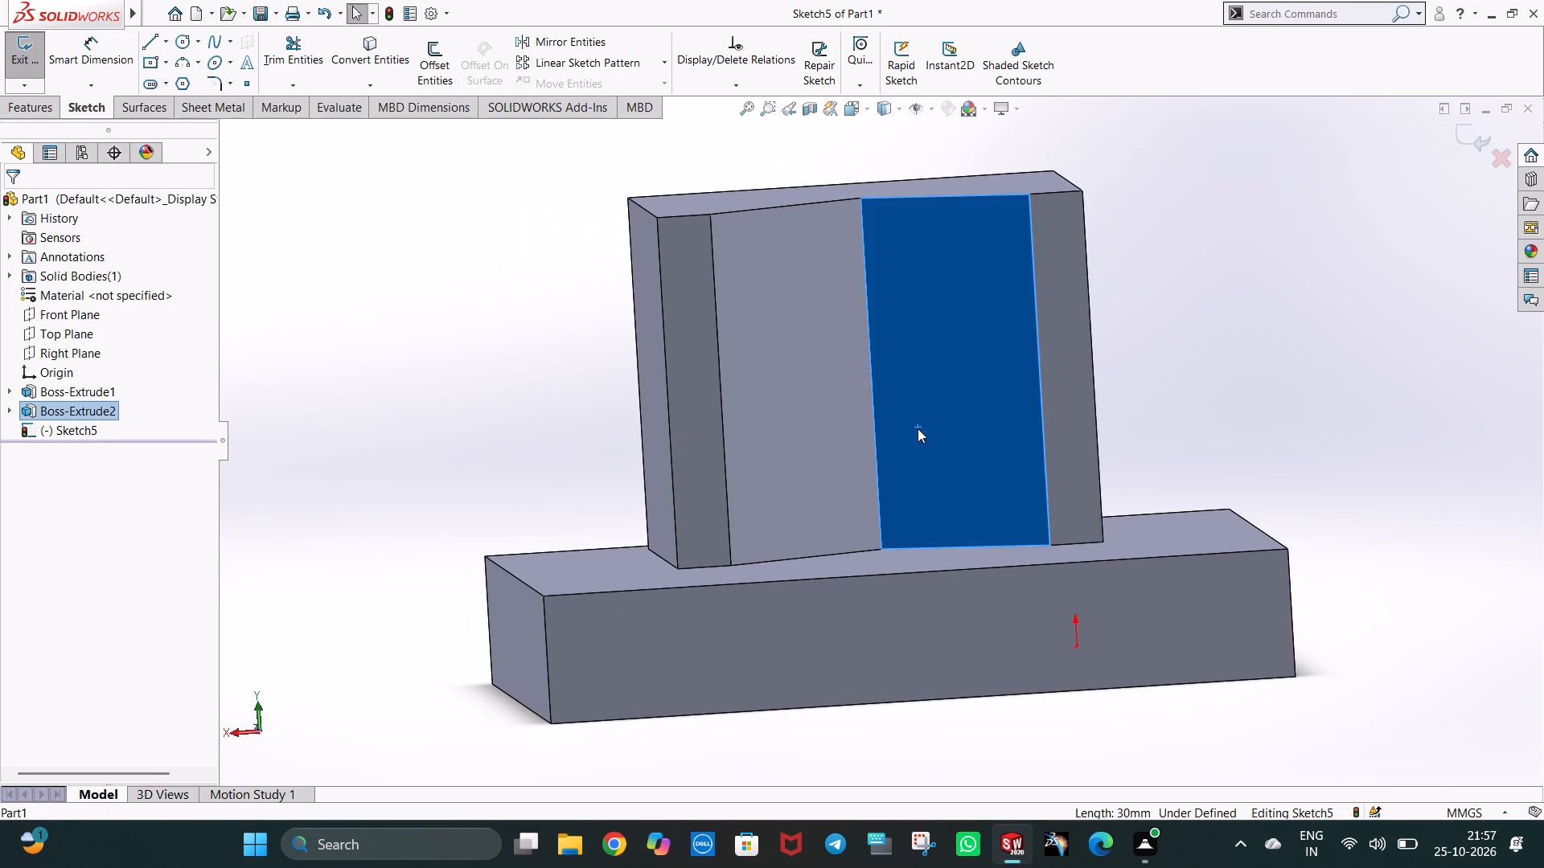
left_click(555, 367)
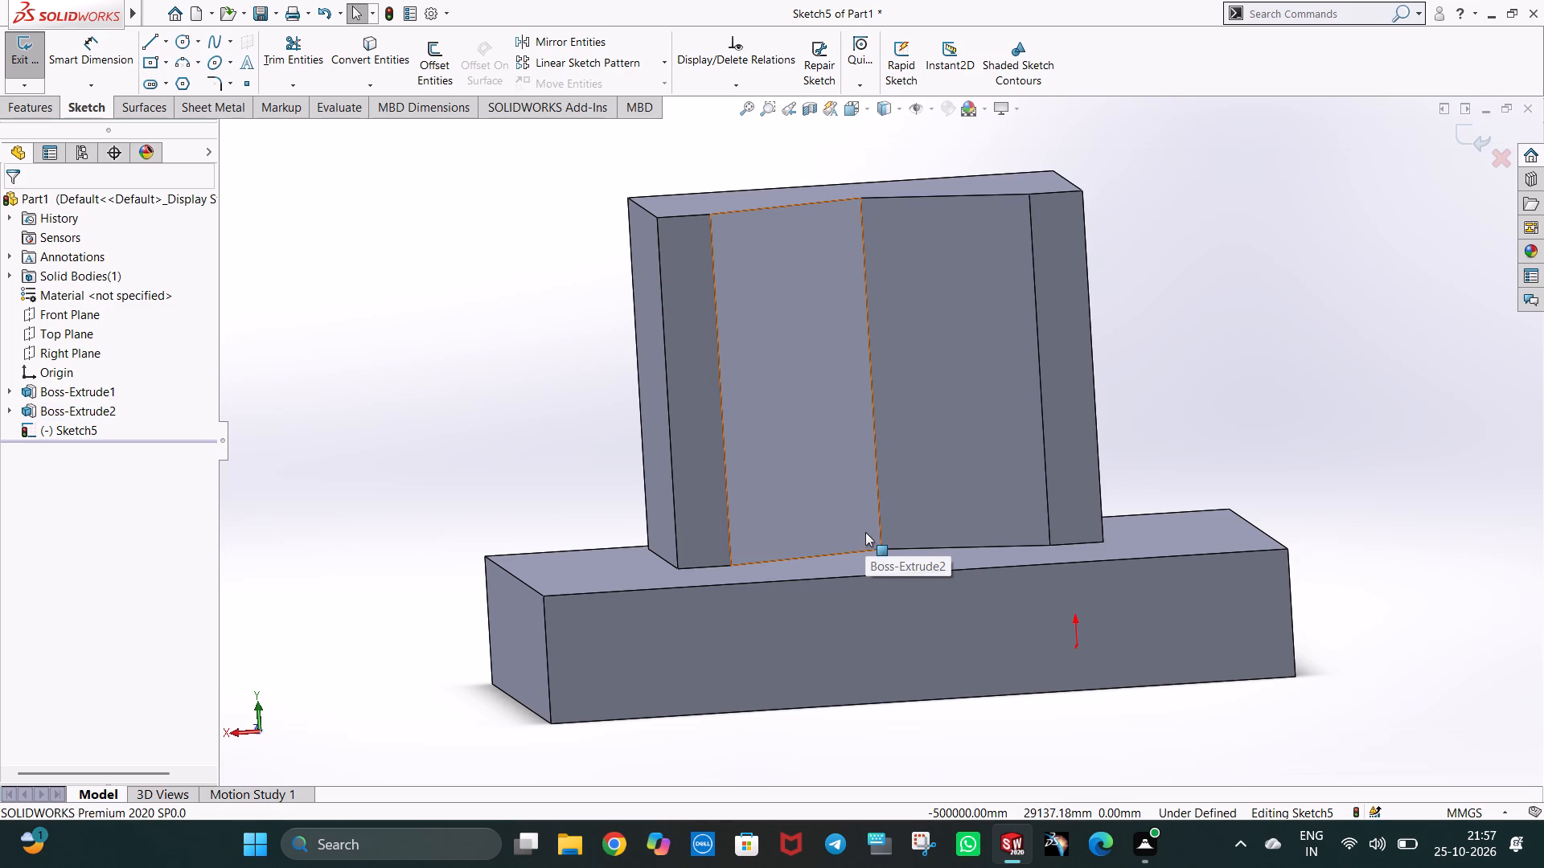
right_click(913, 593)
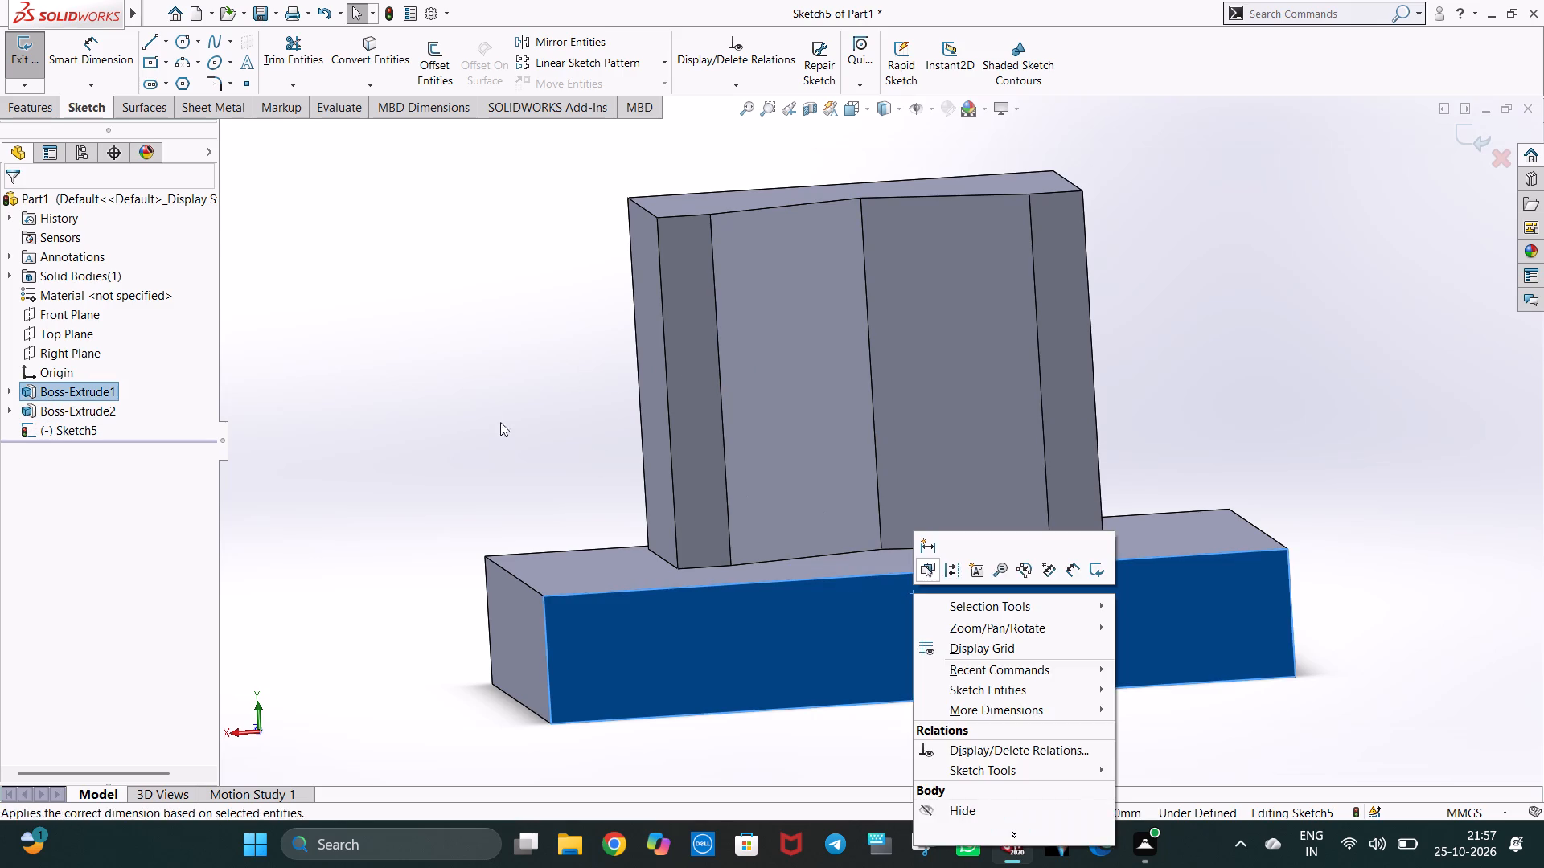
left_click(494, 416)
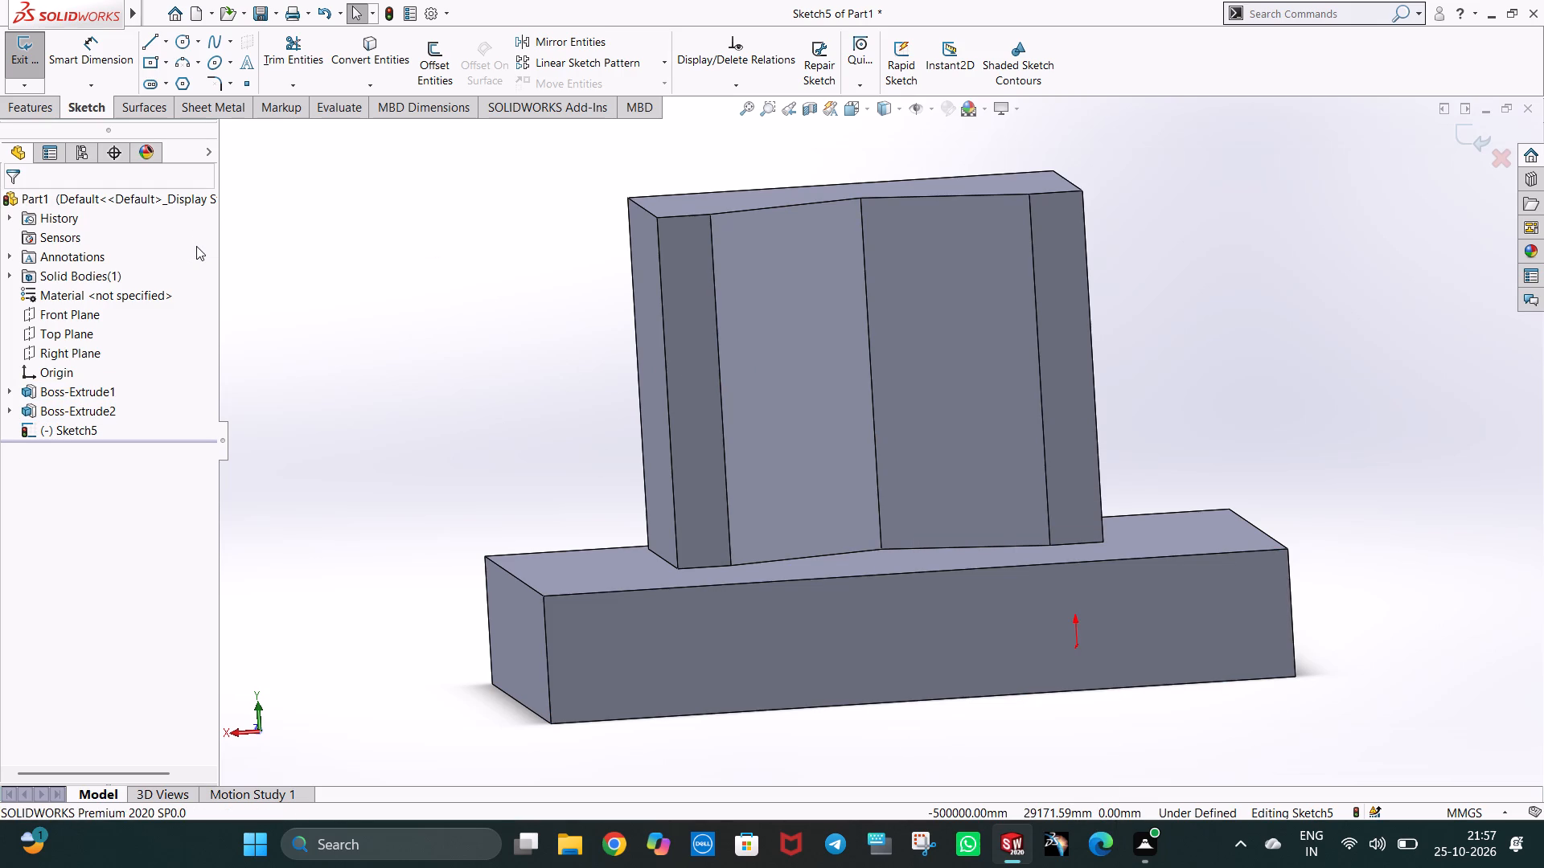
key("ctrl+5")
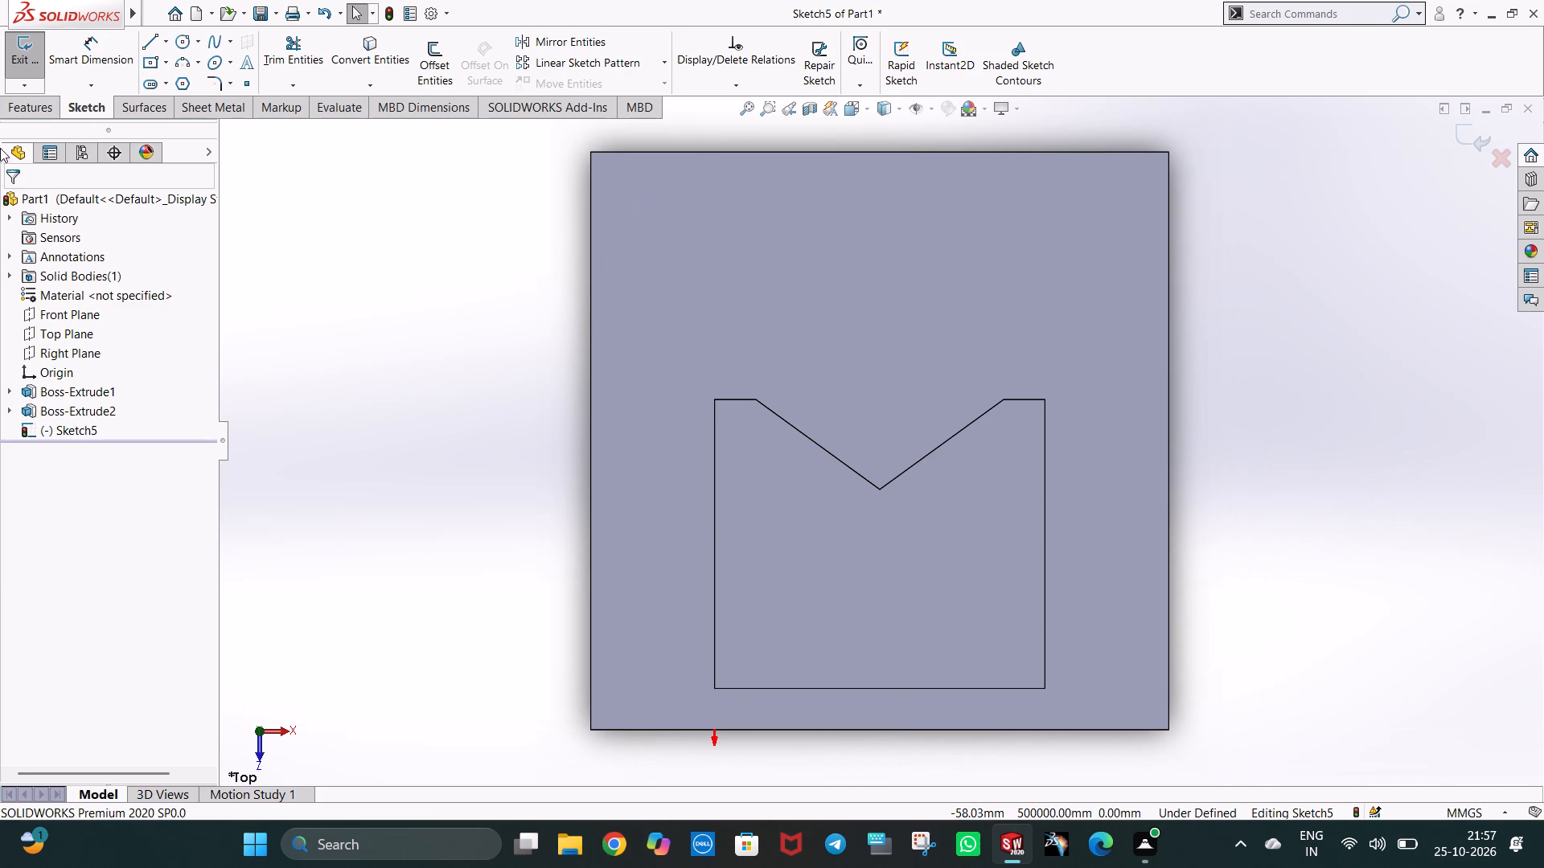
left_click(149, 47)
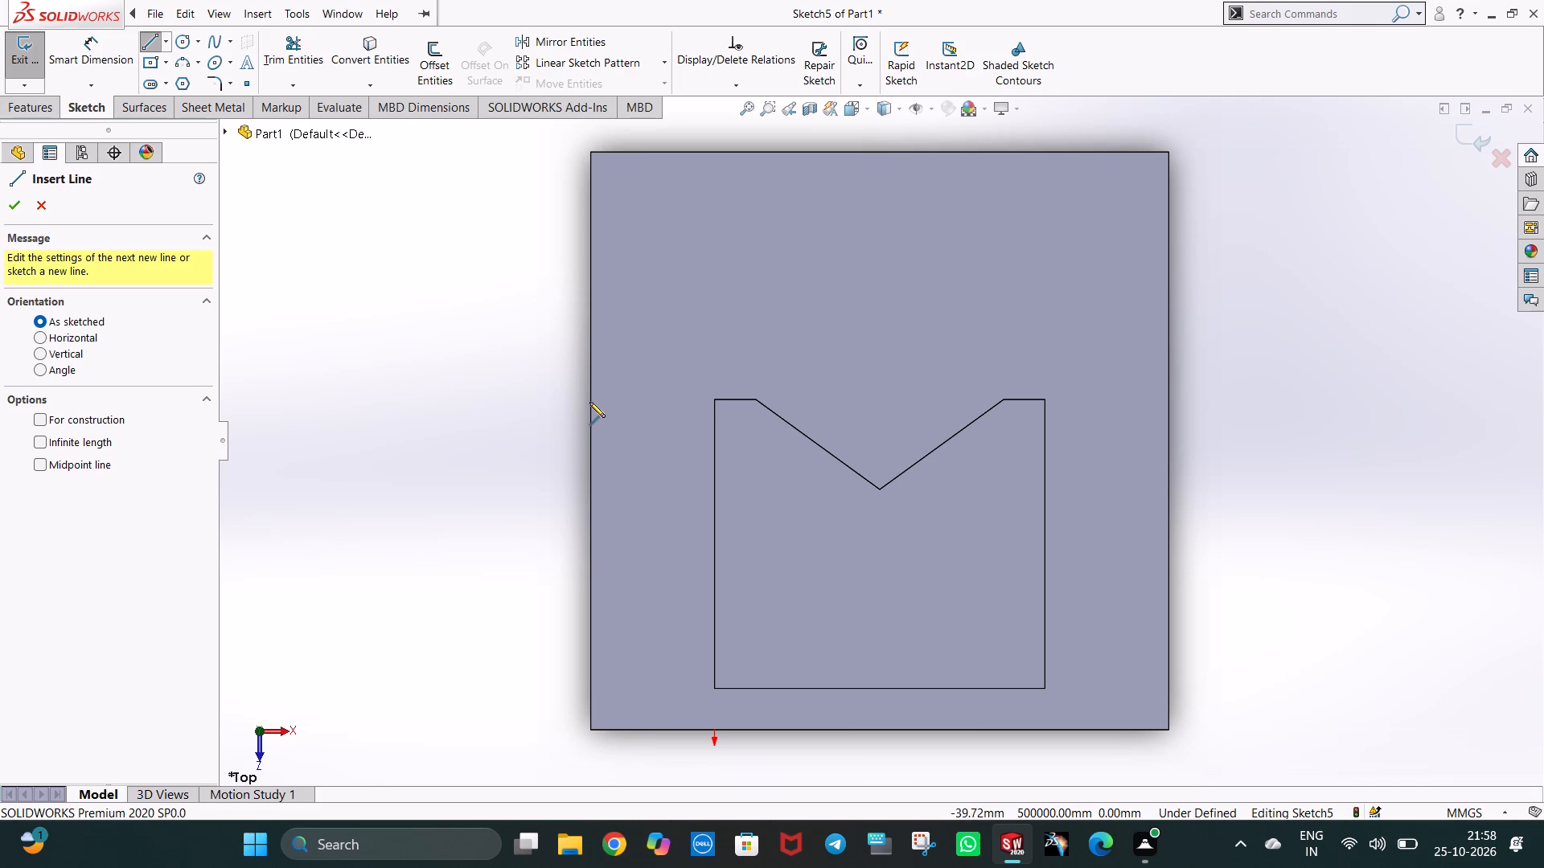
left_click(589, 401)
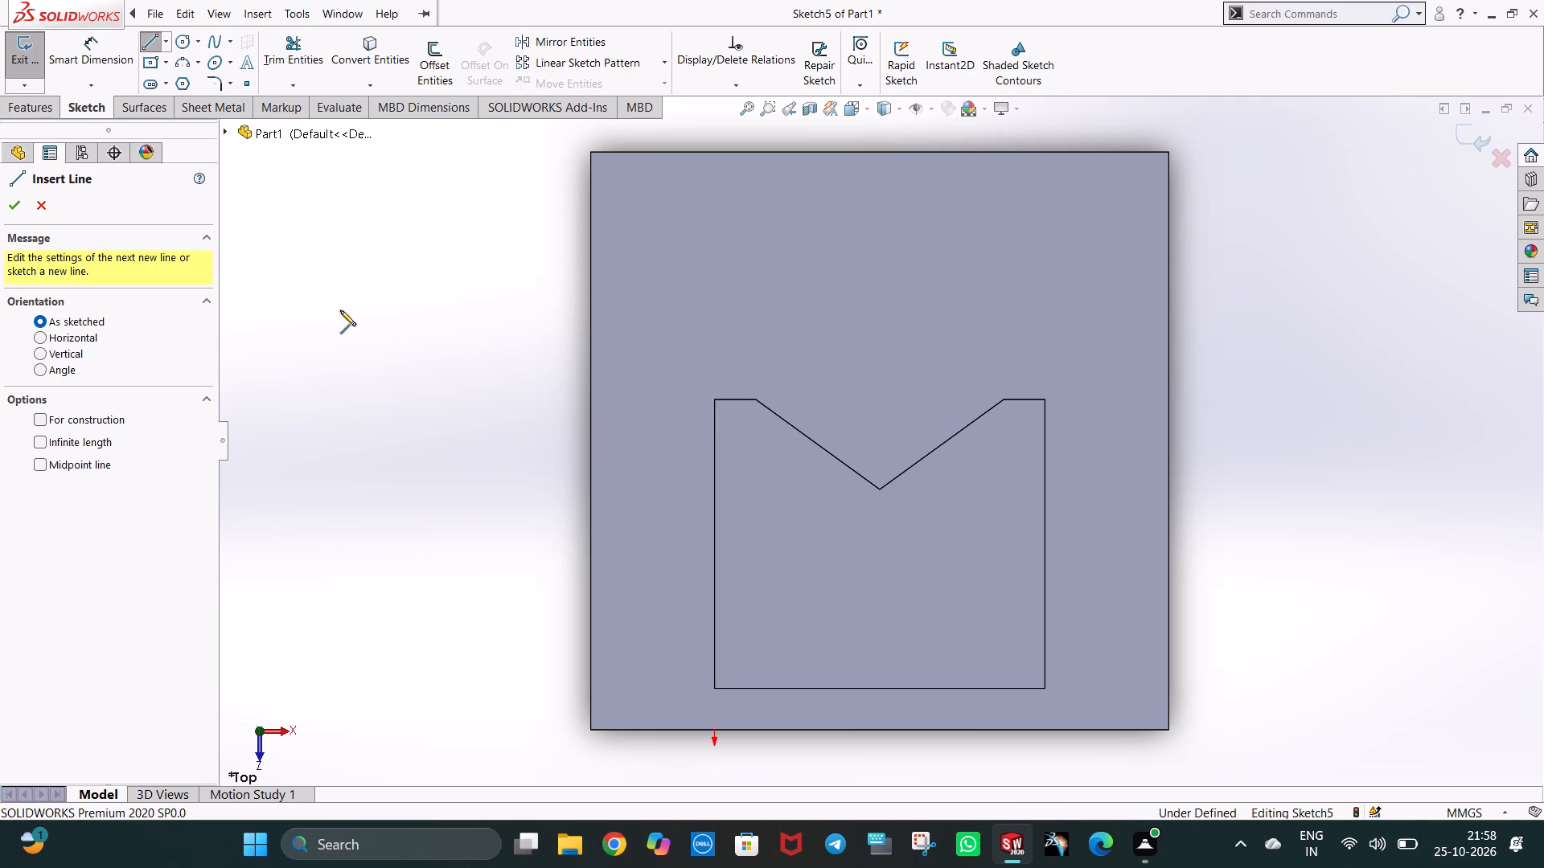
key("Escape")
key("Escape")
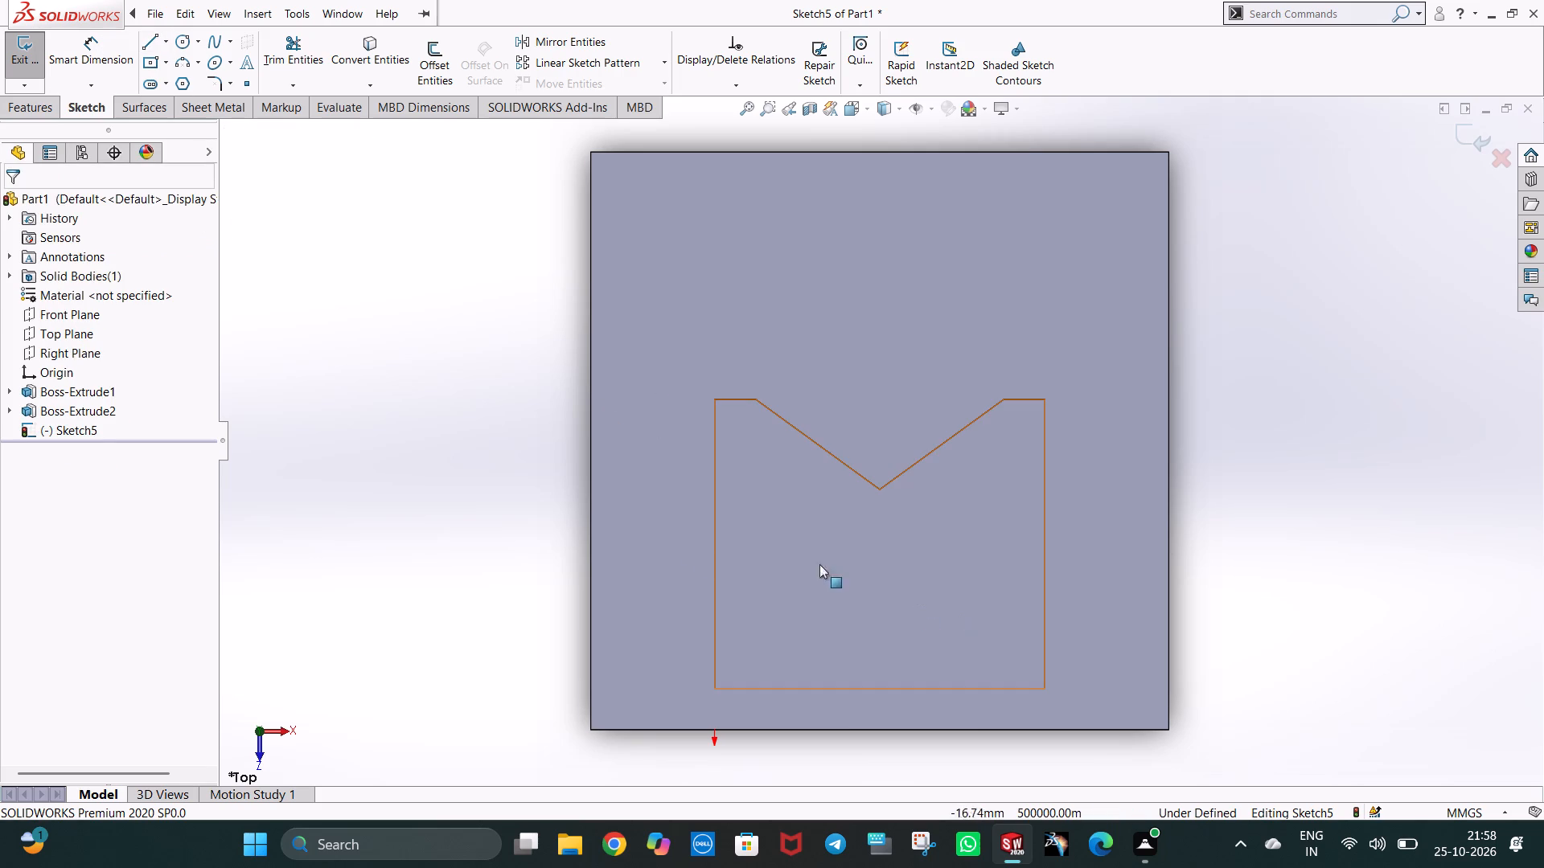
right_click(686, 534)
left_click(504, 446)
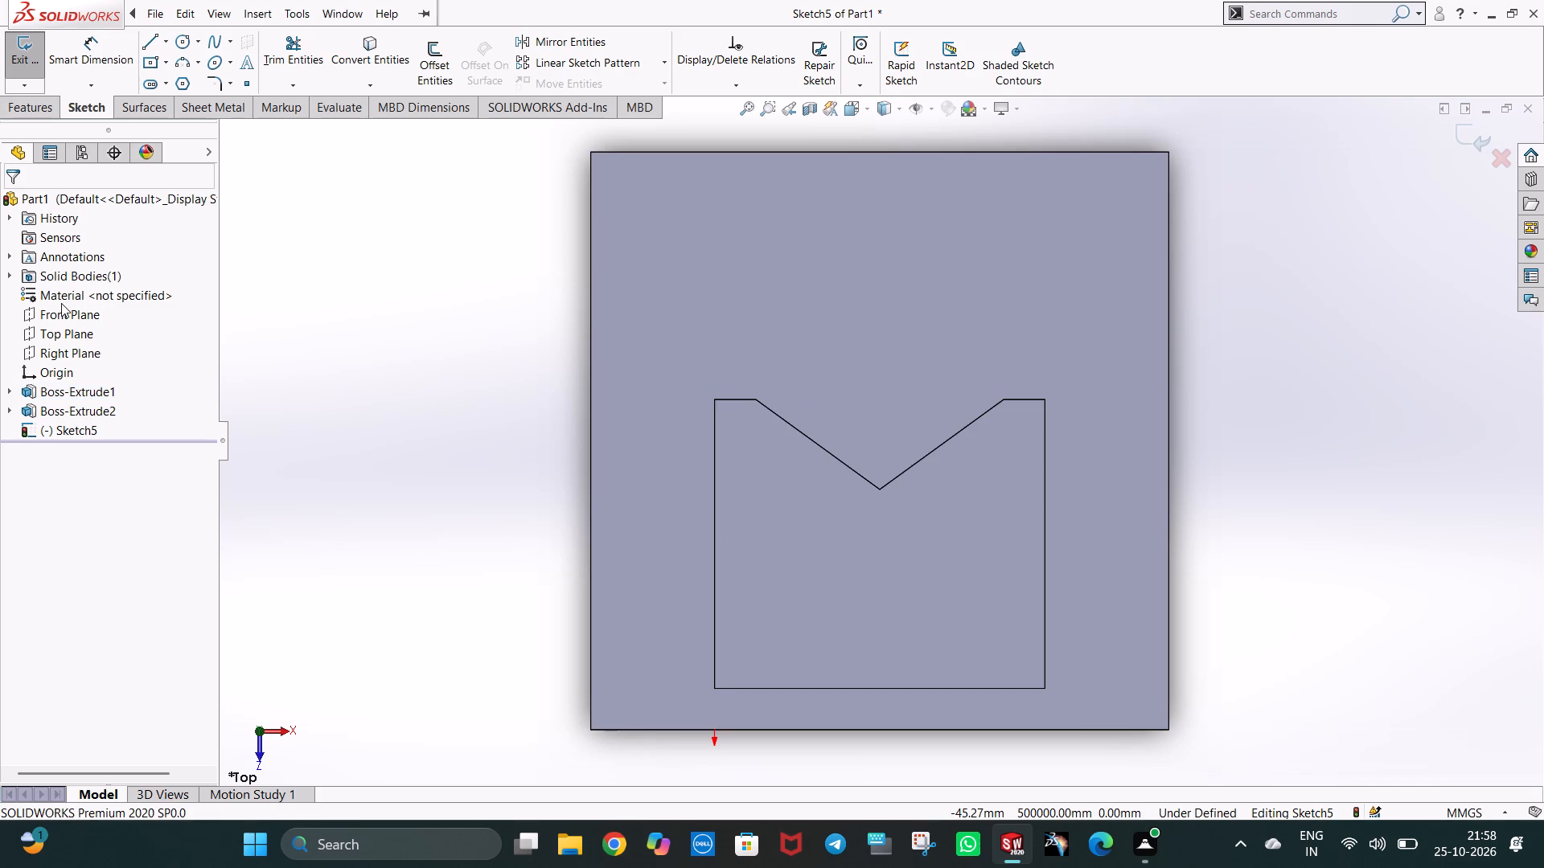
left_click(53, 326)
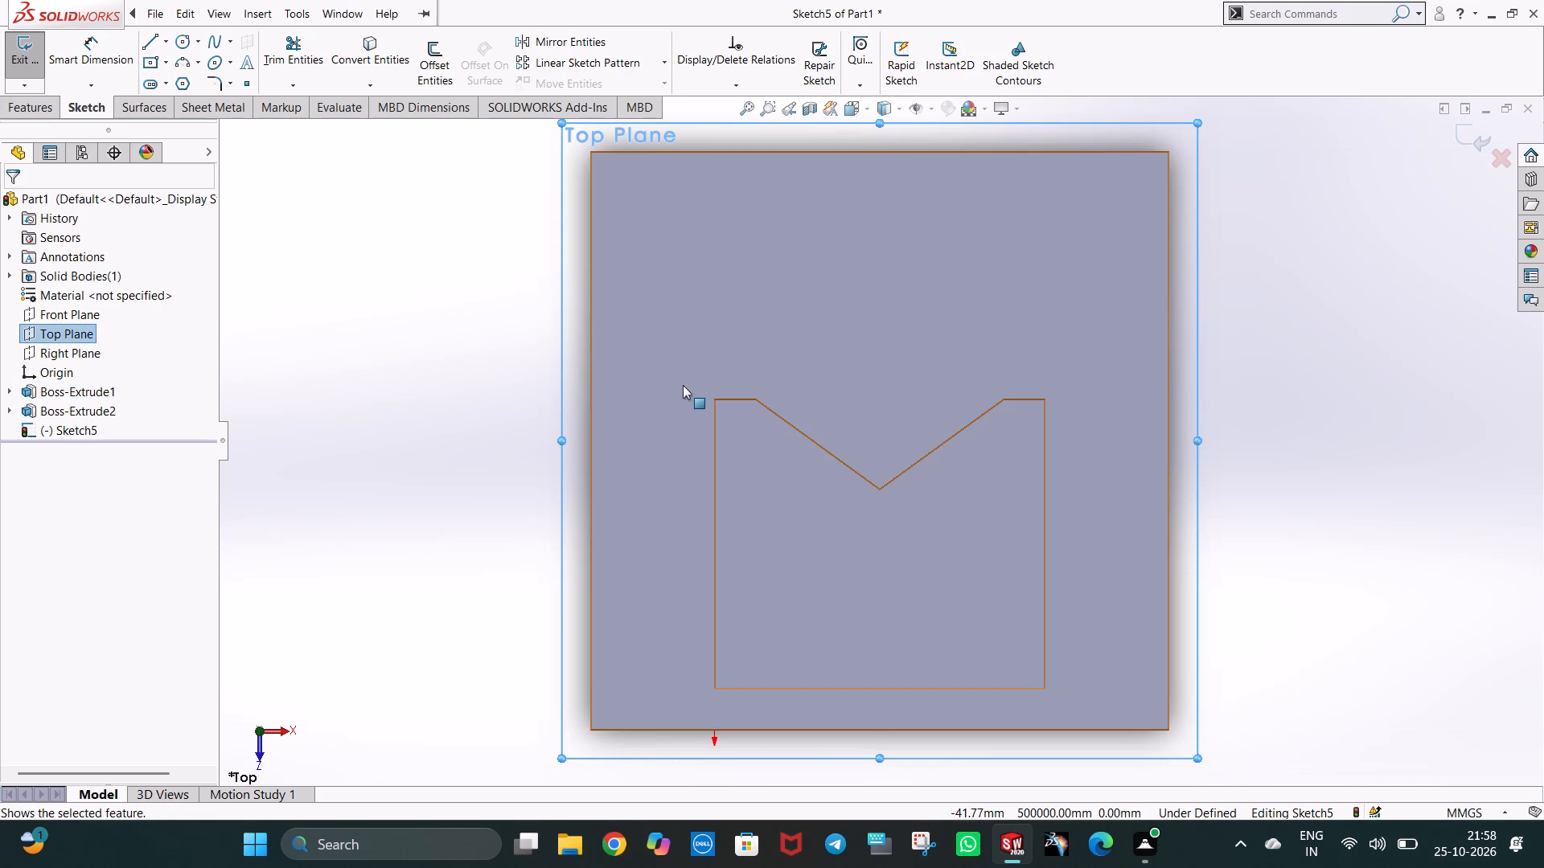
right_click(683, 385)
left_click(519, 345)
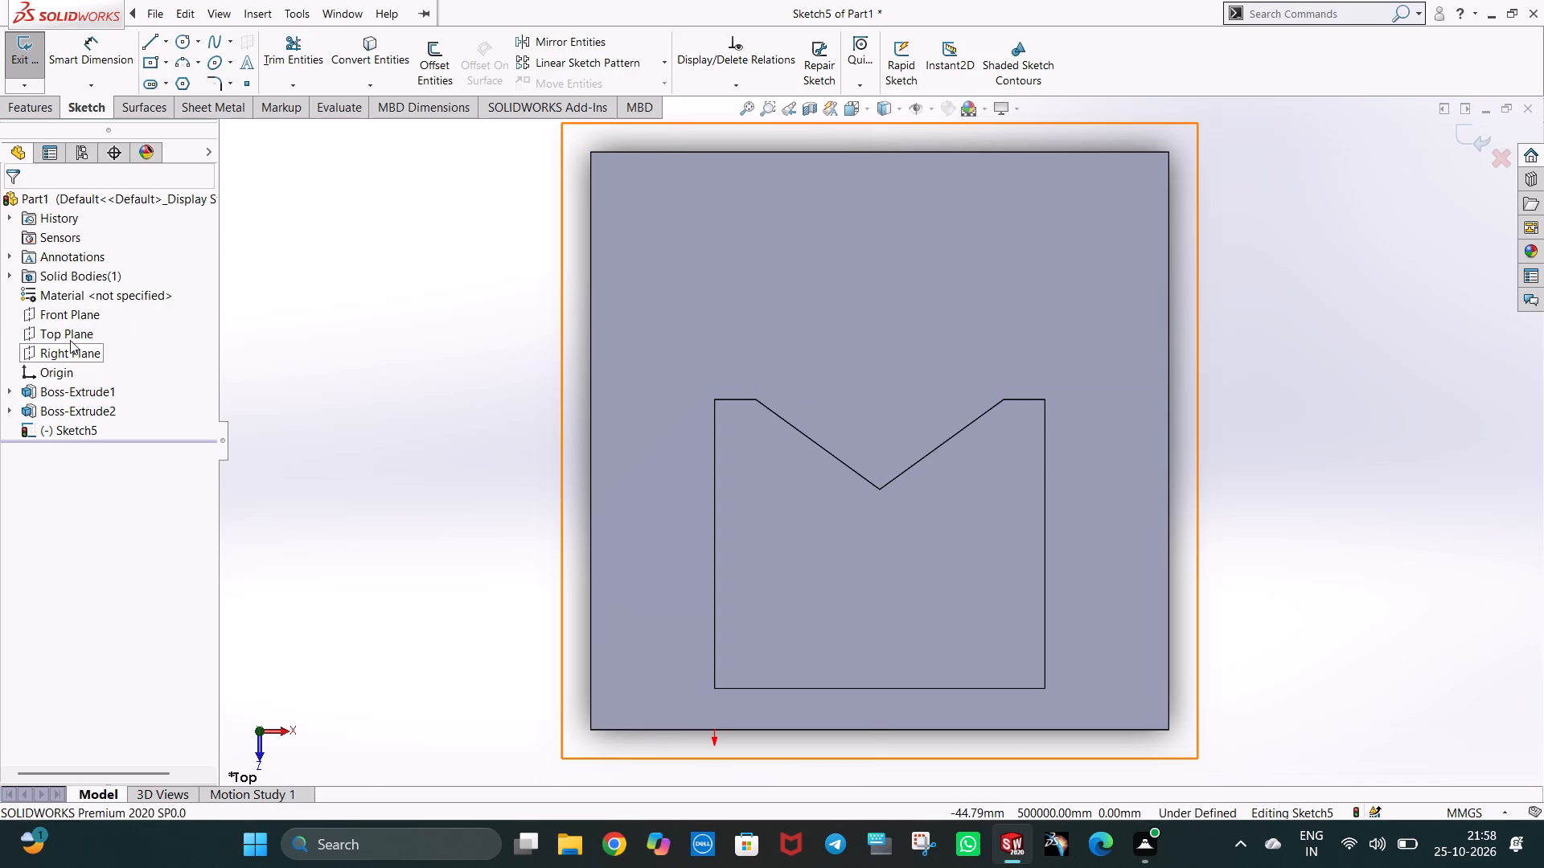
Exit the empty side-face sketch and start a new sketch on the base block's top face.
left_click(70, 339)
left_click(80, 314)
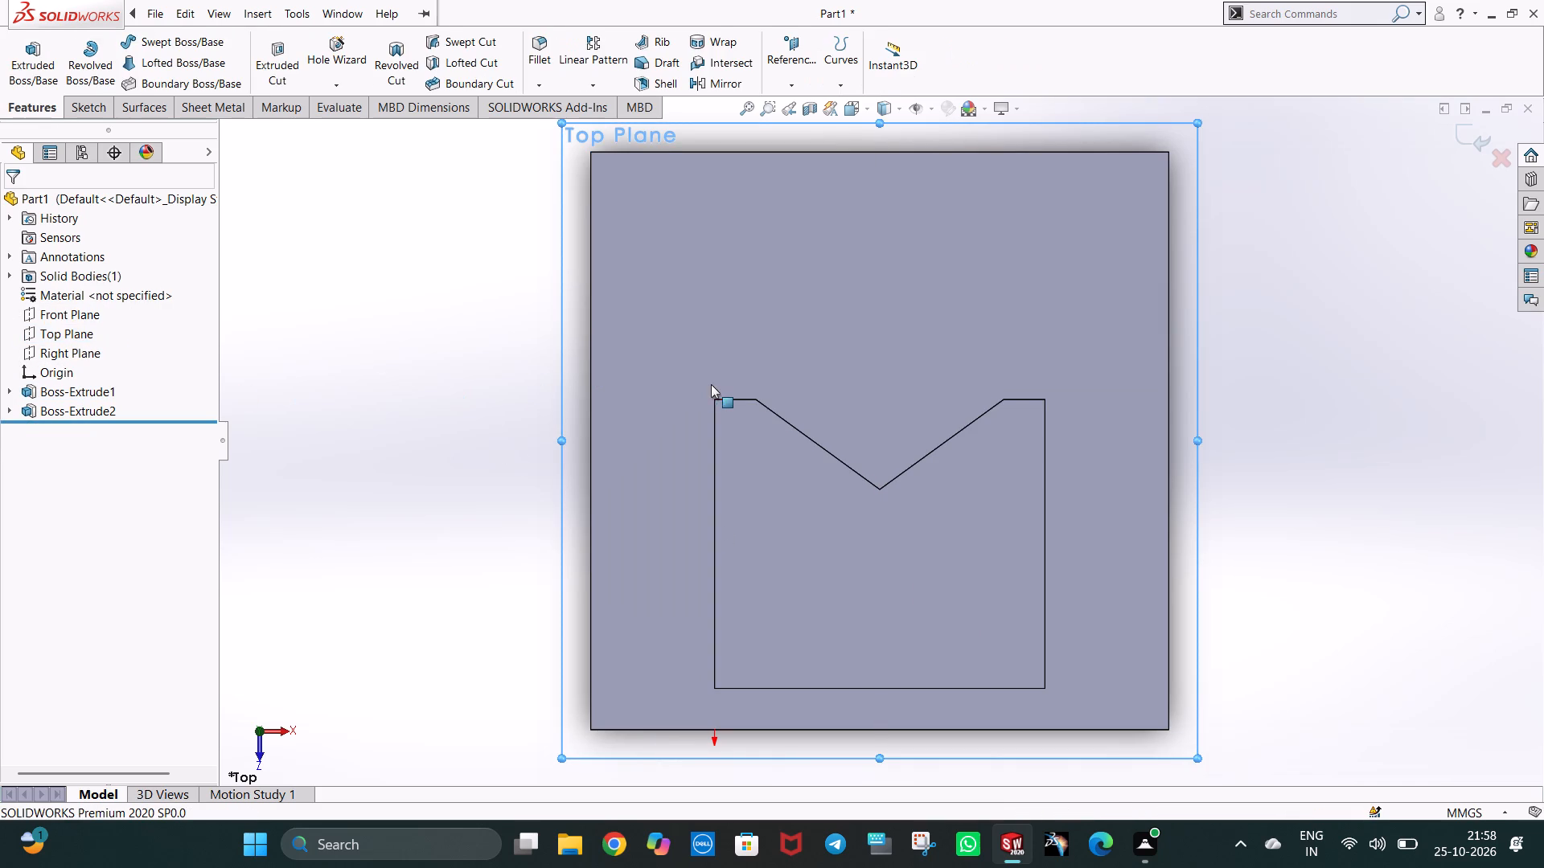
right_click(688, 400)
left_click(722, 377)
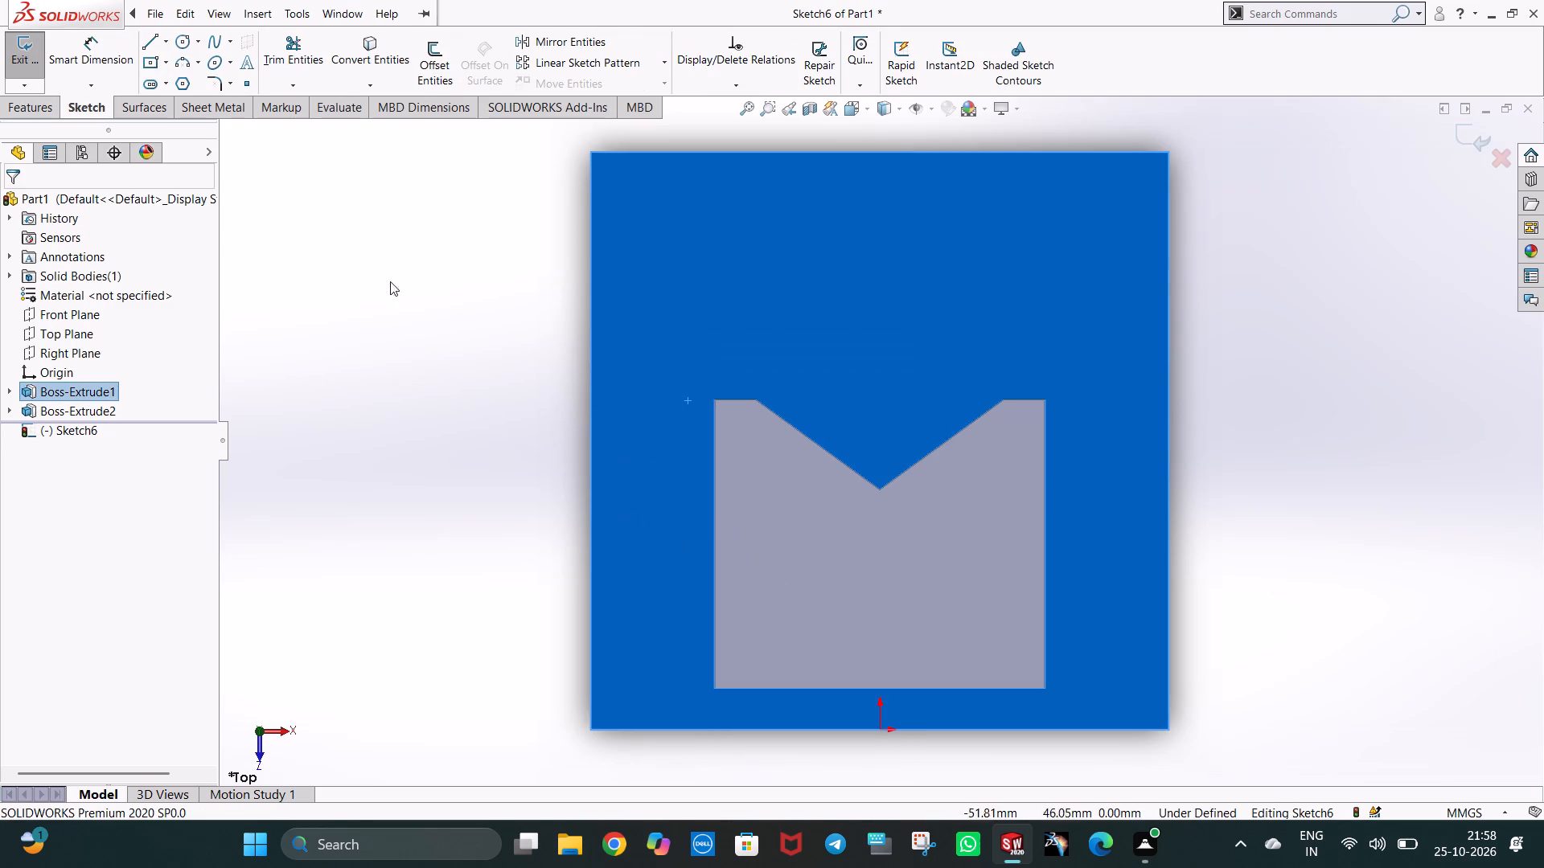
Draw a 5 mm horizontal line outward from the boss's positive-X notch-side corner toward the base block's edge.
left_click(158, 37)
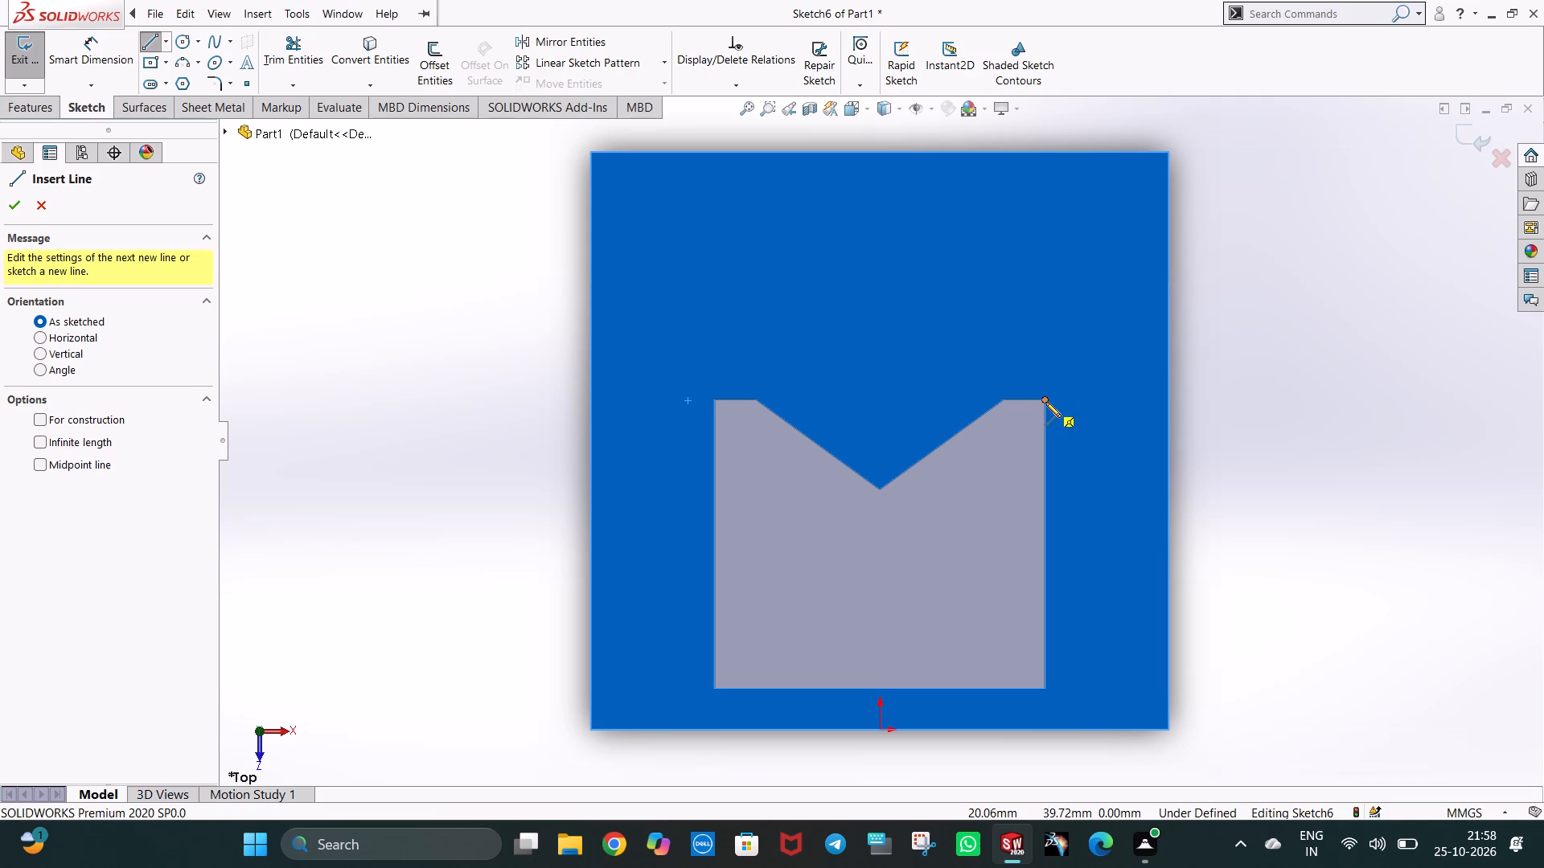
left_click(1045, 402)
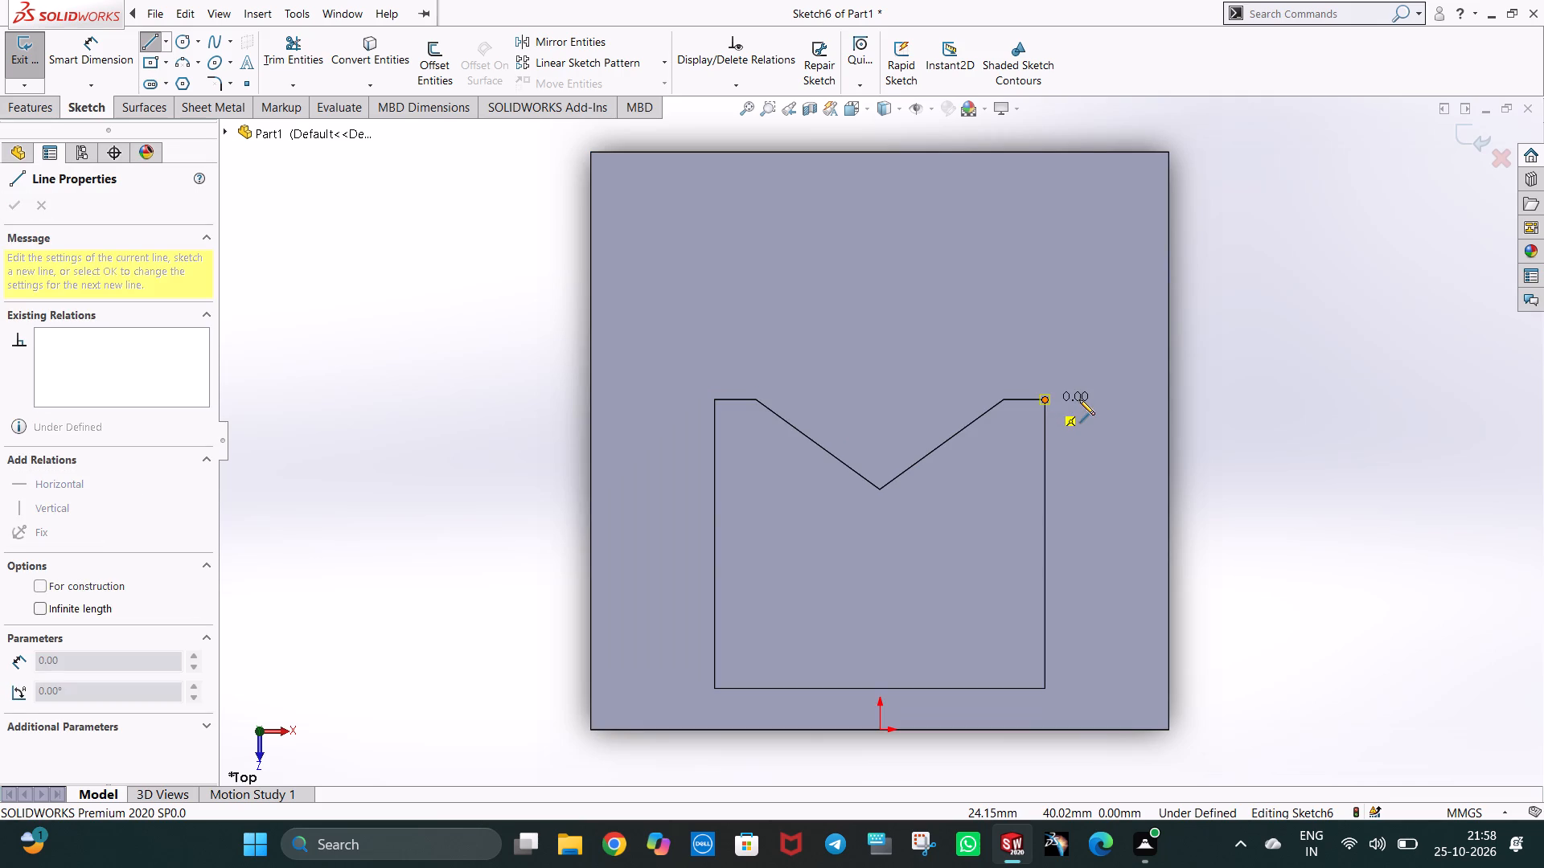
left_click(1079, 399)
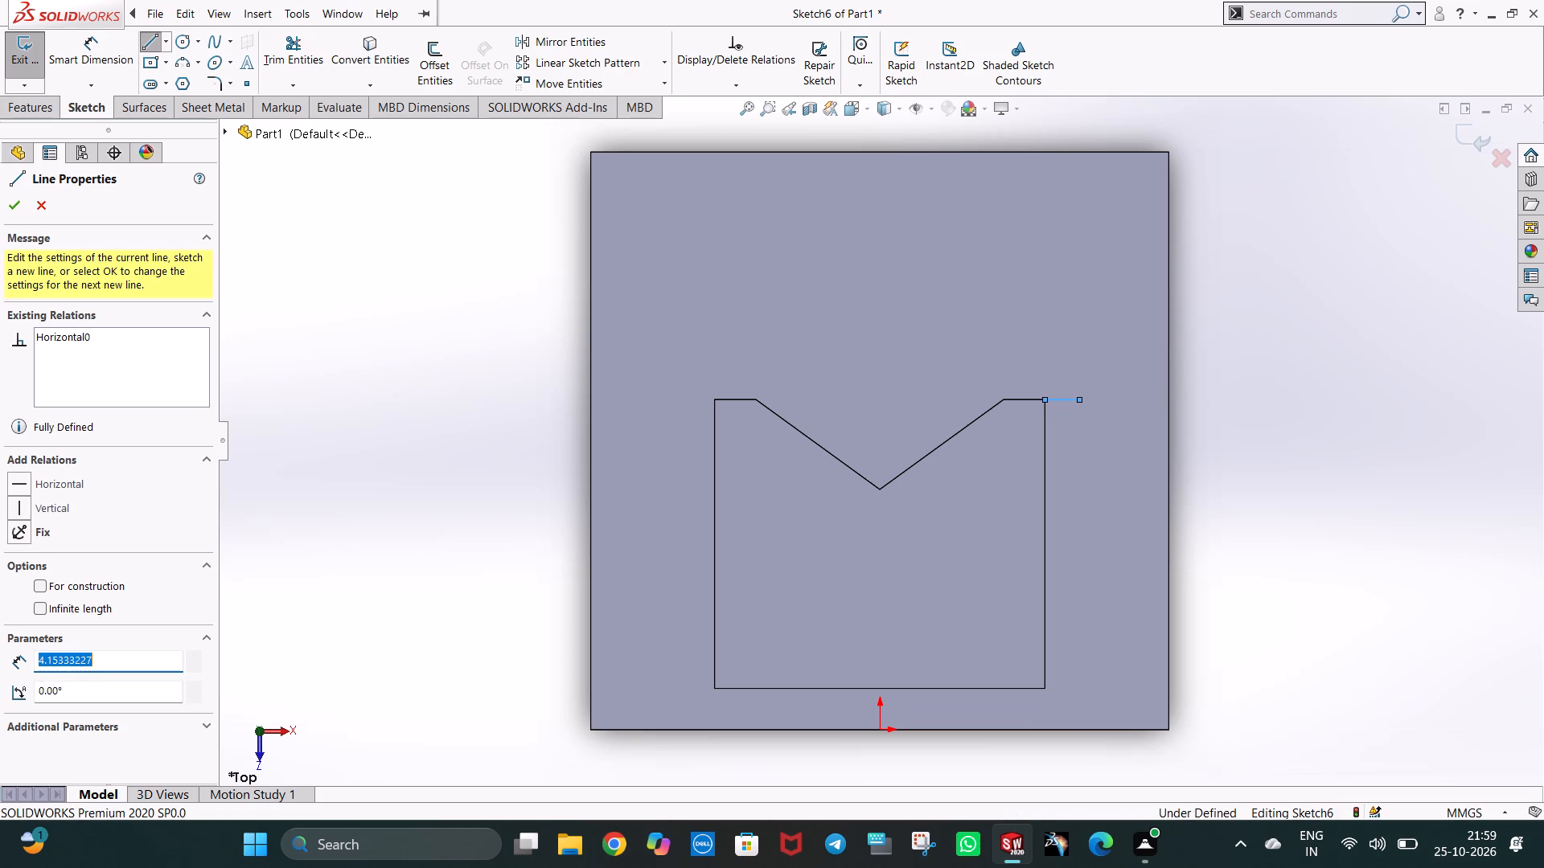
key("4")
key("BackSpace")
key("5")
key("Return")
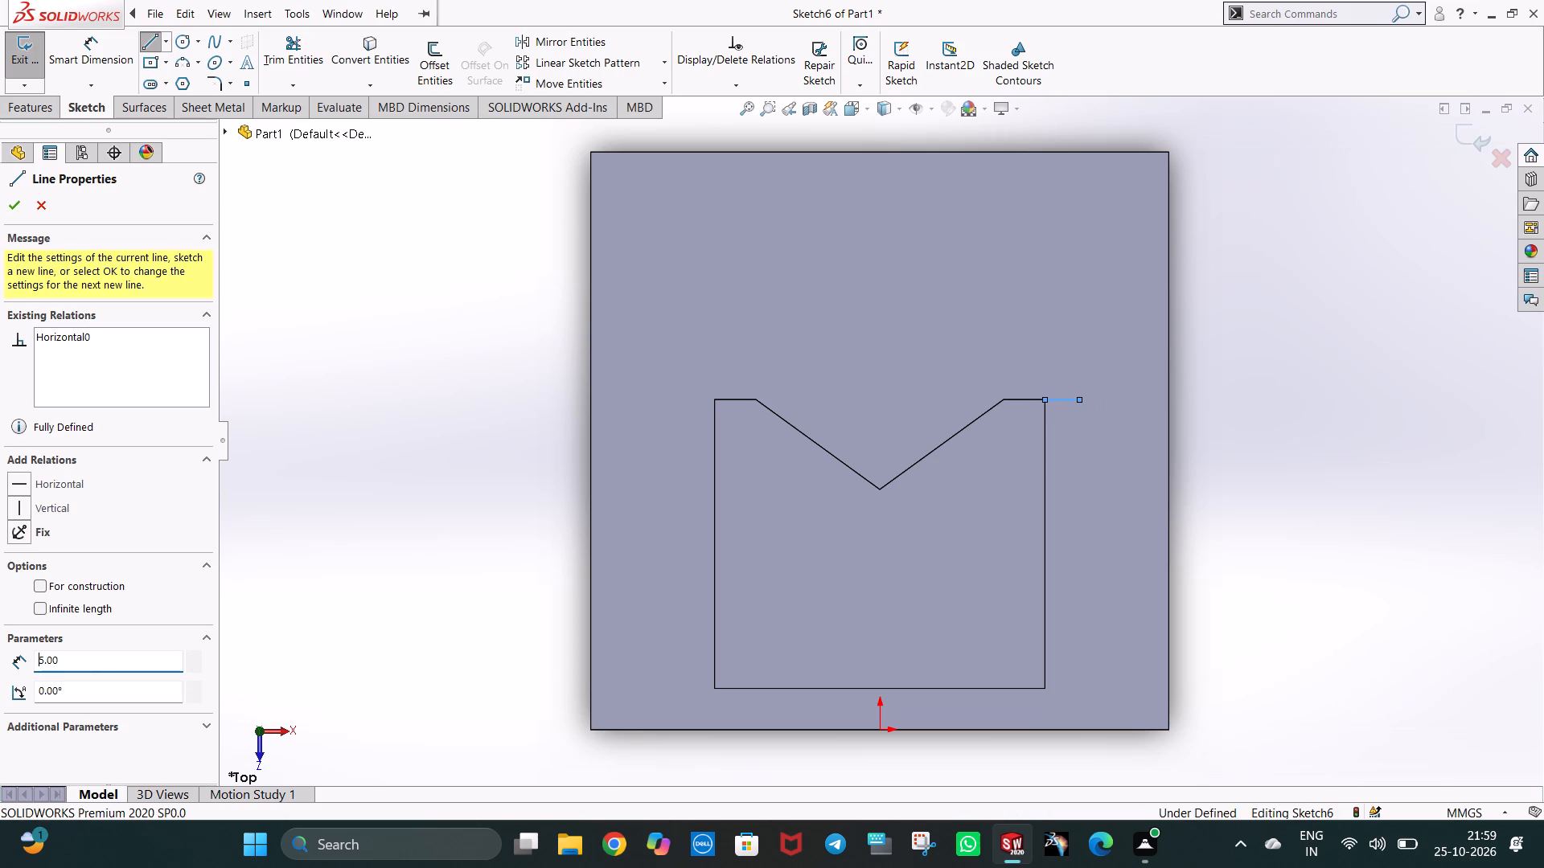
Continue with a sloping line from the horizontal line's free end to the base block's positive-X edge, offset about 8.6 mm in Z.
left_click(1168, 470)
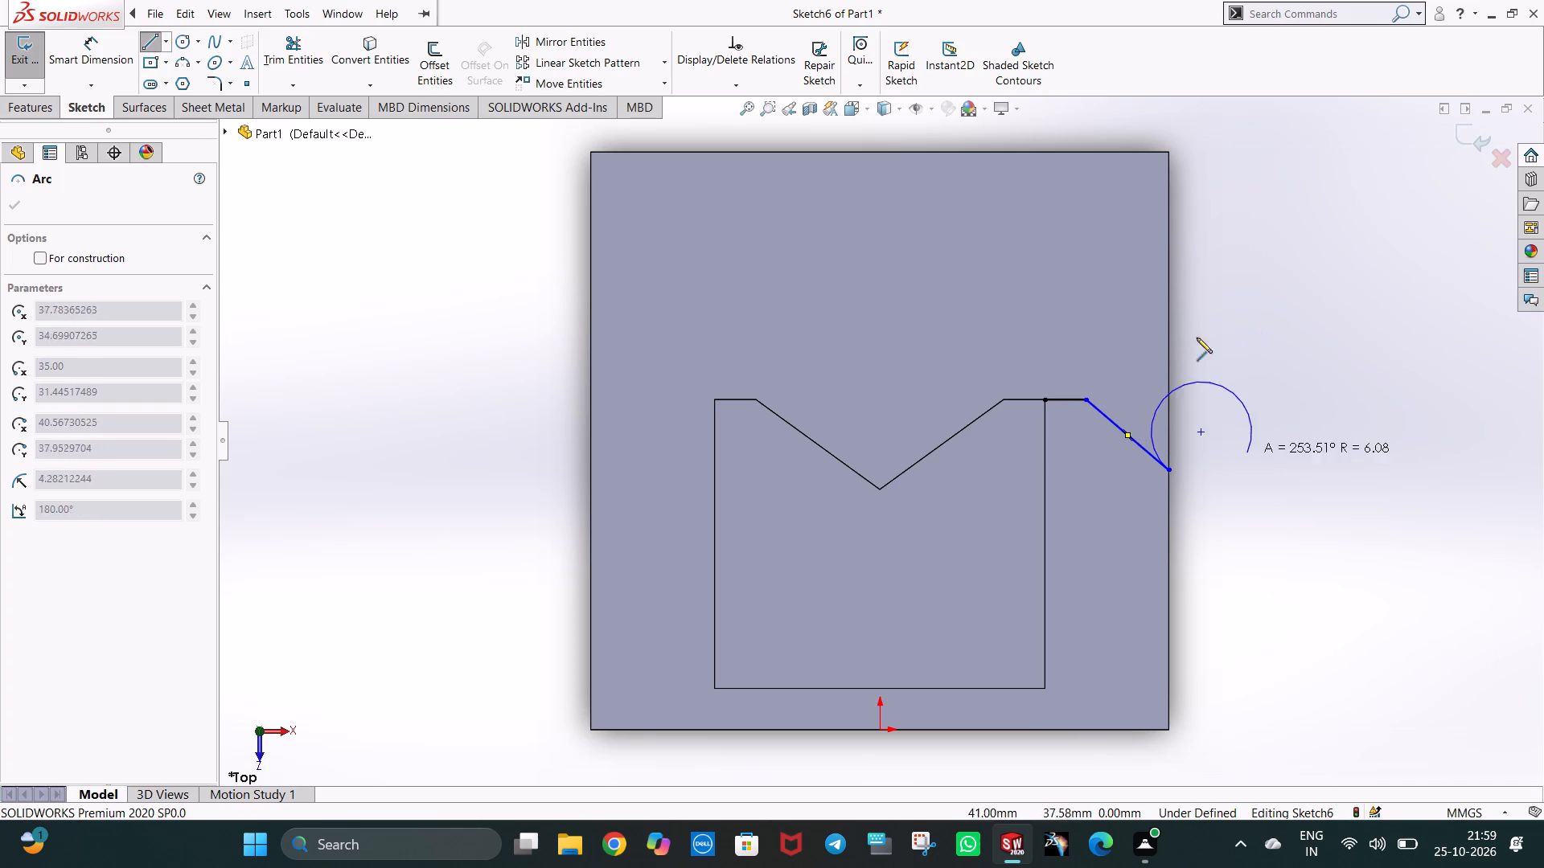
key("Escape")
key("Escape")
left_click(142, 40)
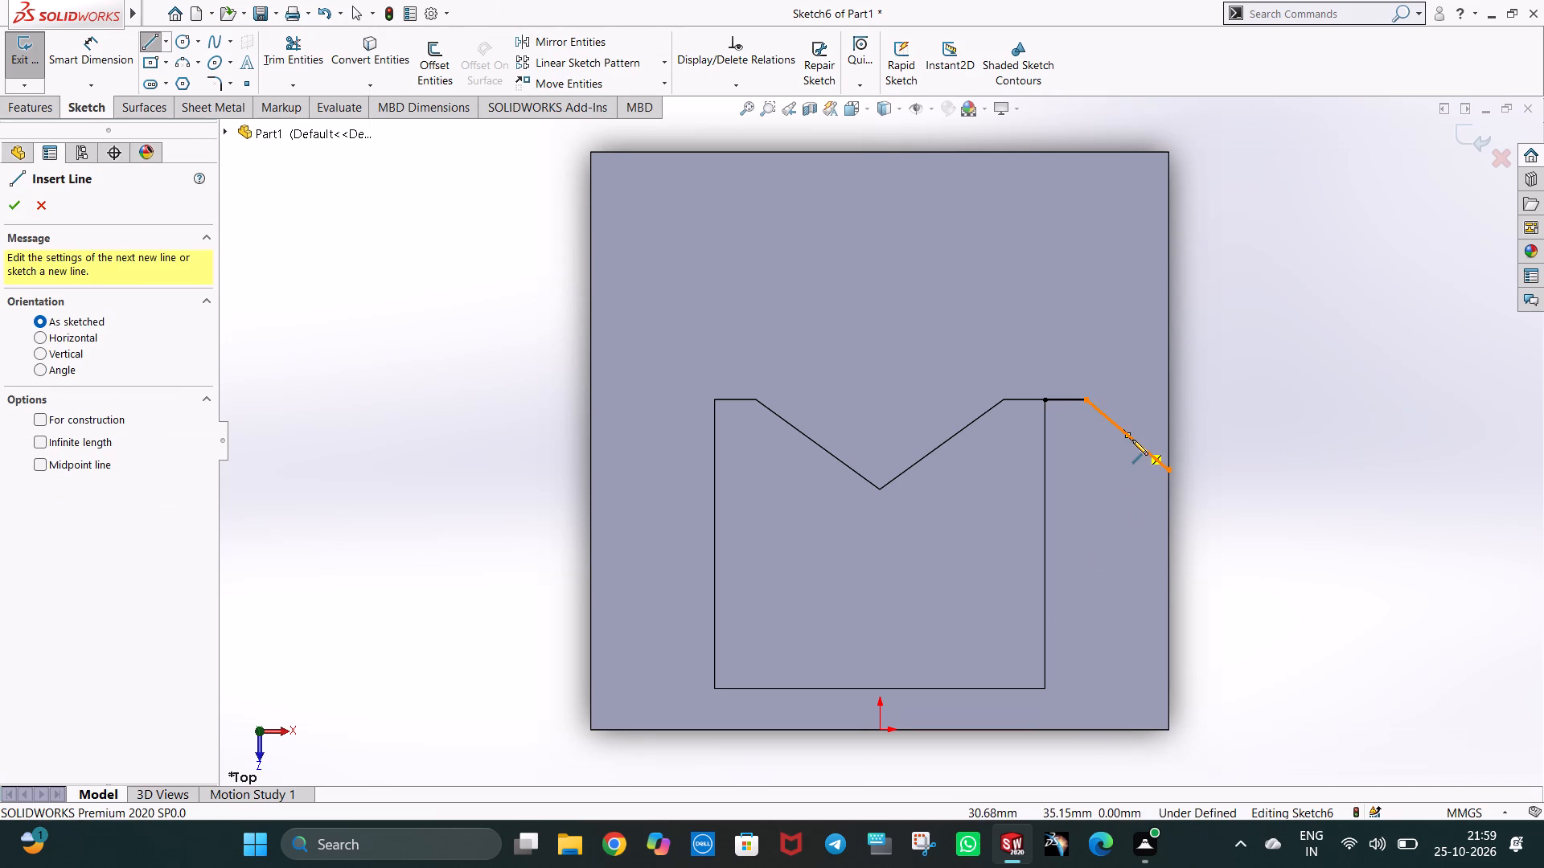
key("Escape")
Dimension the sloping line's endpoint on the block edge 10 mm from the short horizontal line.
left_click(95, 51)
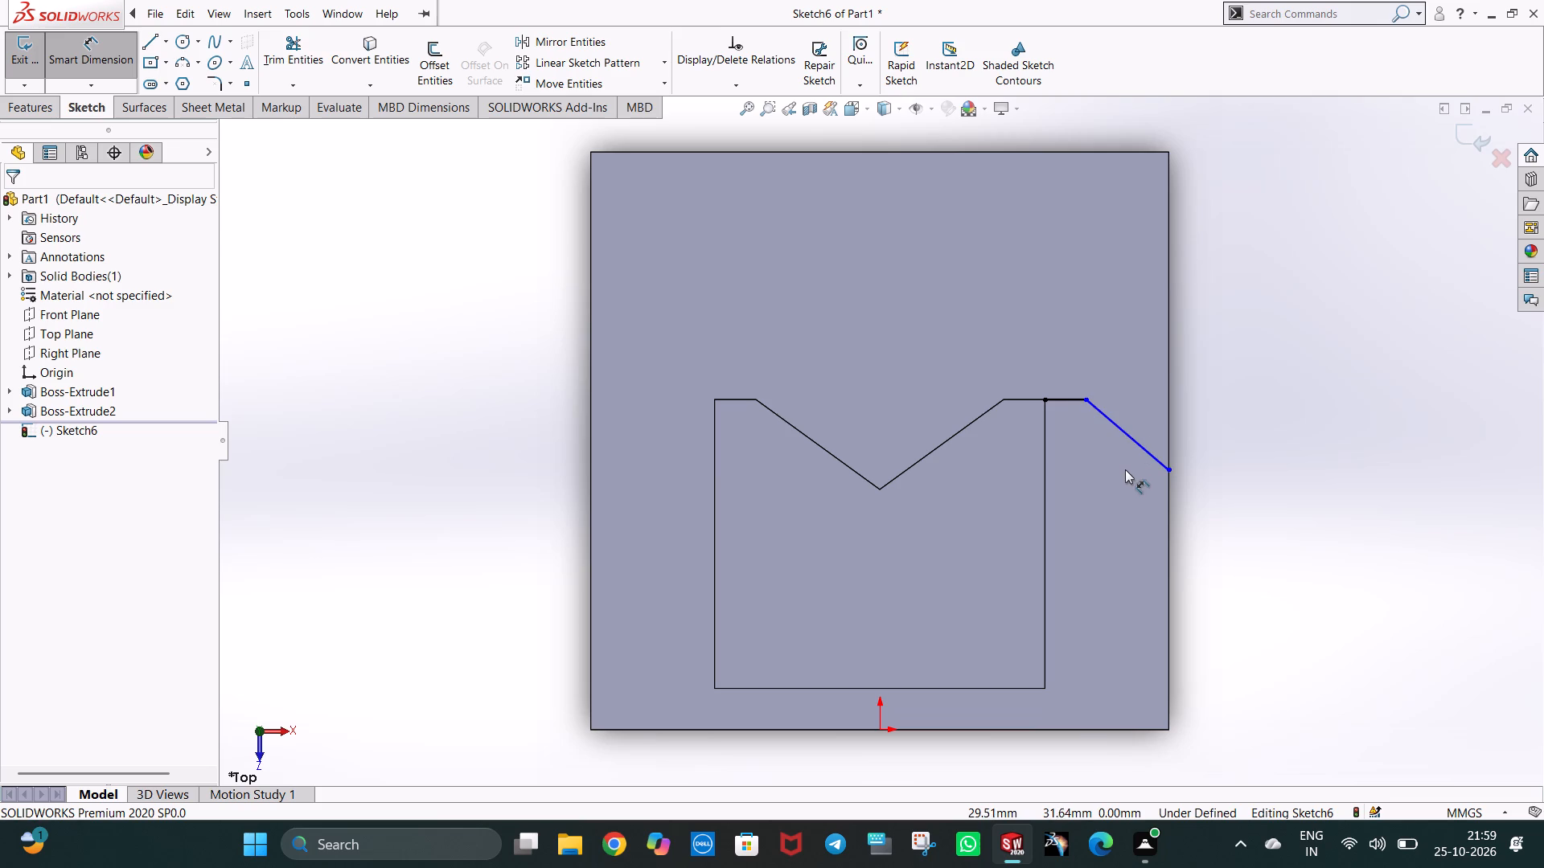
left_click(1078, 400)
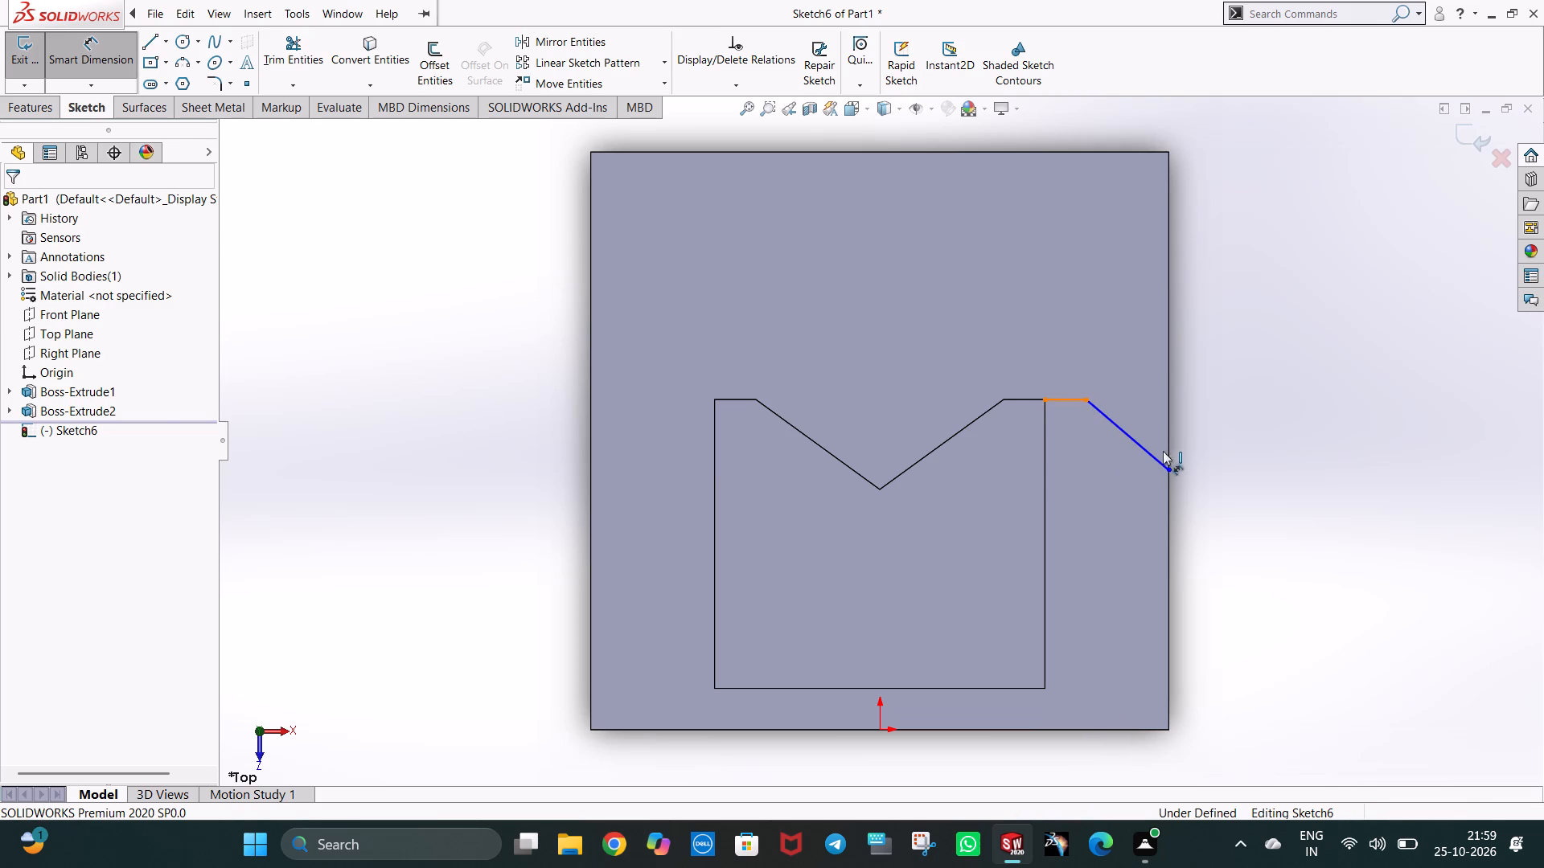
left_click(1168, 467)
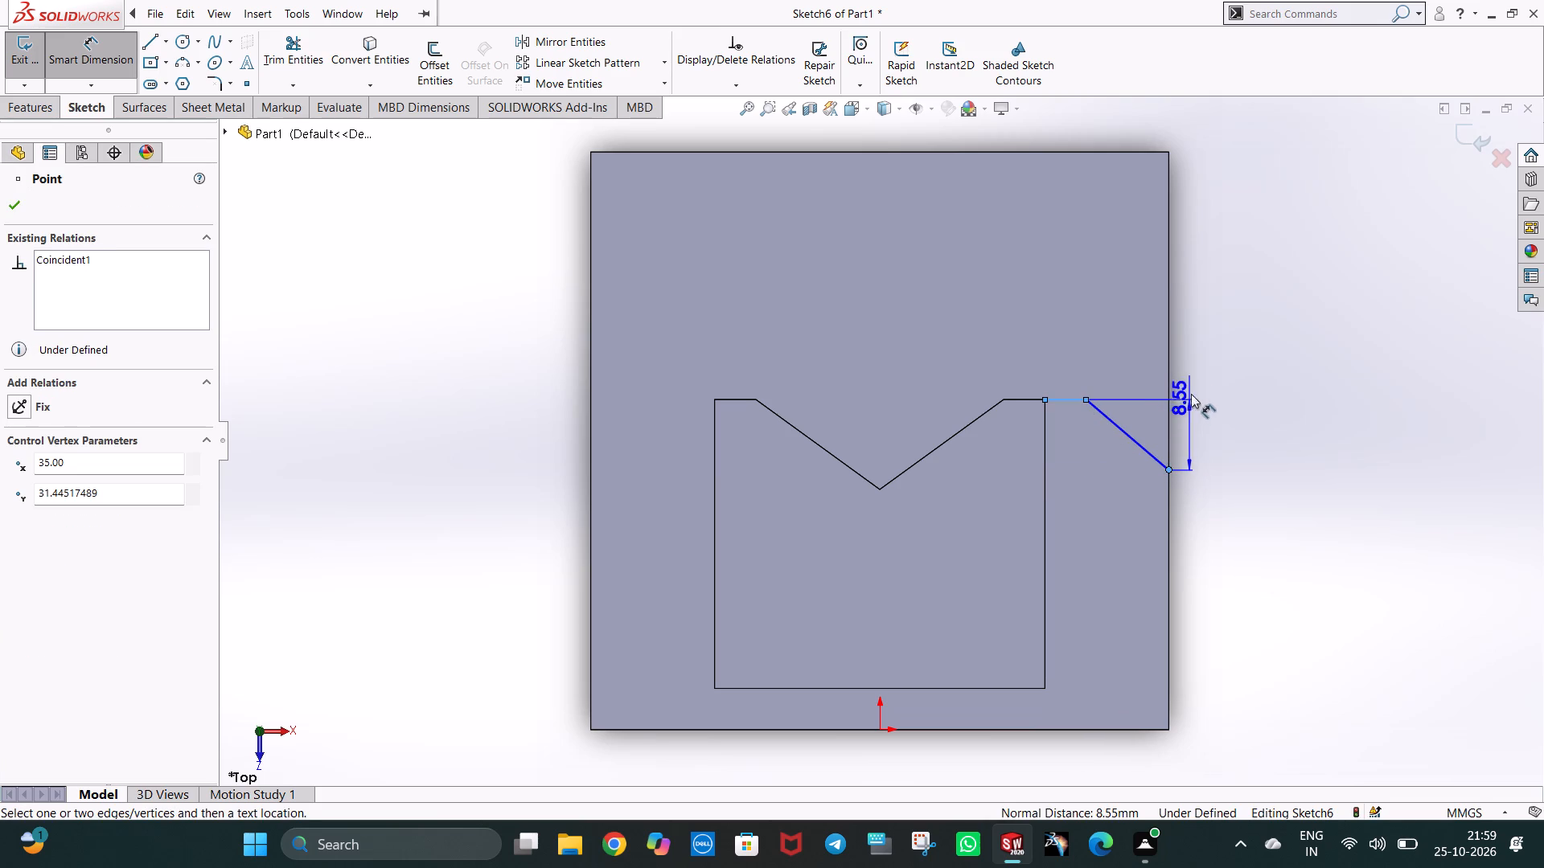
left_click(1195, 344)
type("10")
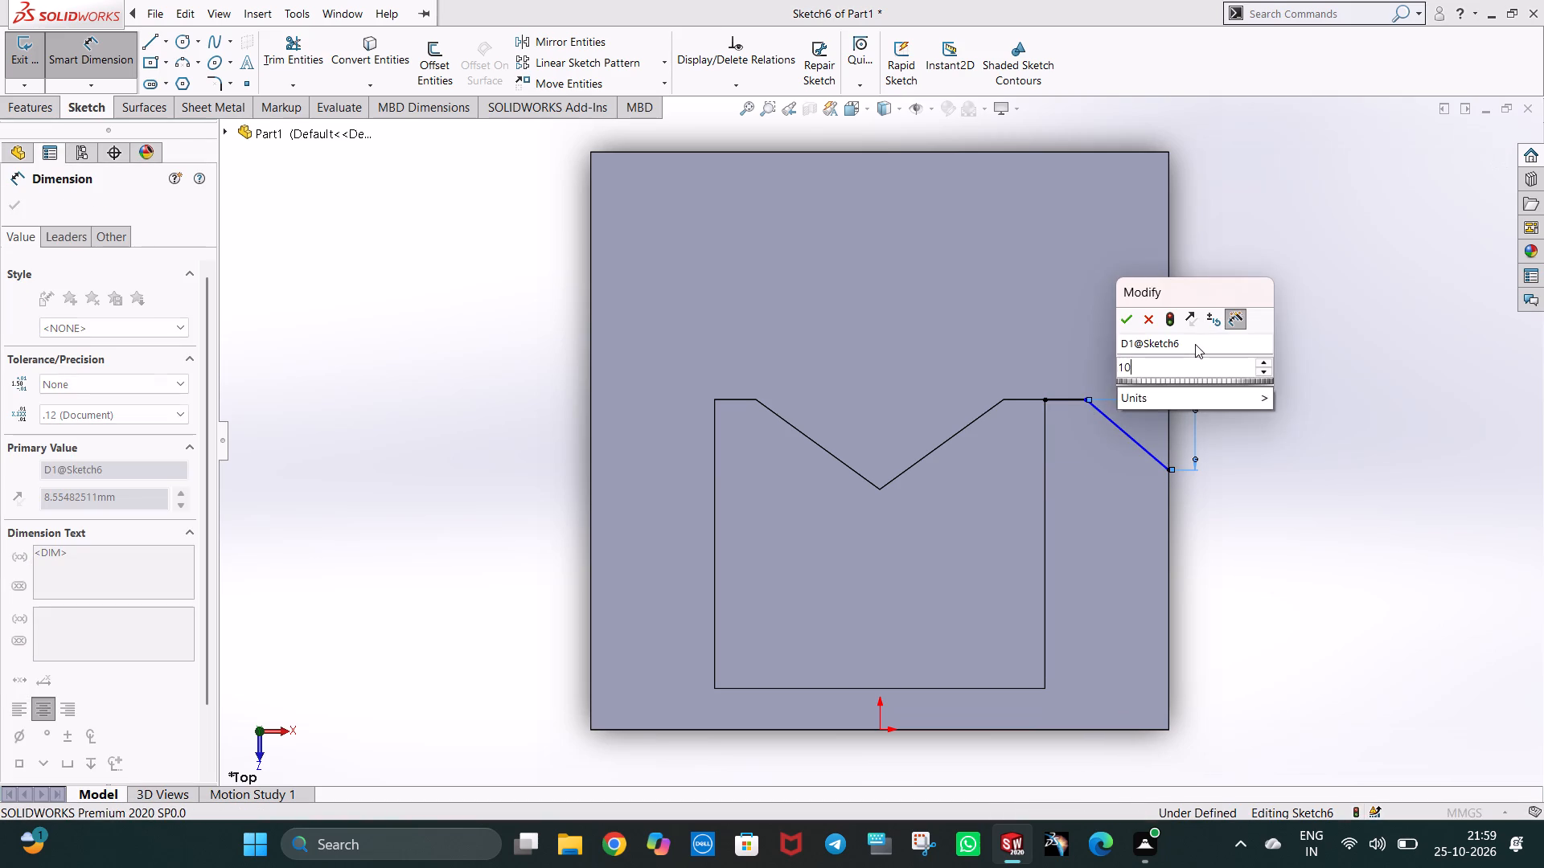
key("Return")
left_click(1234, 438)
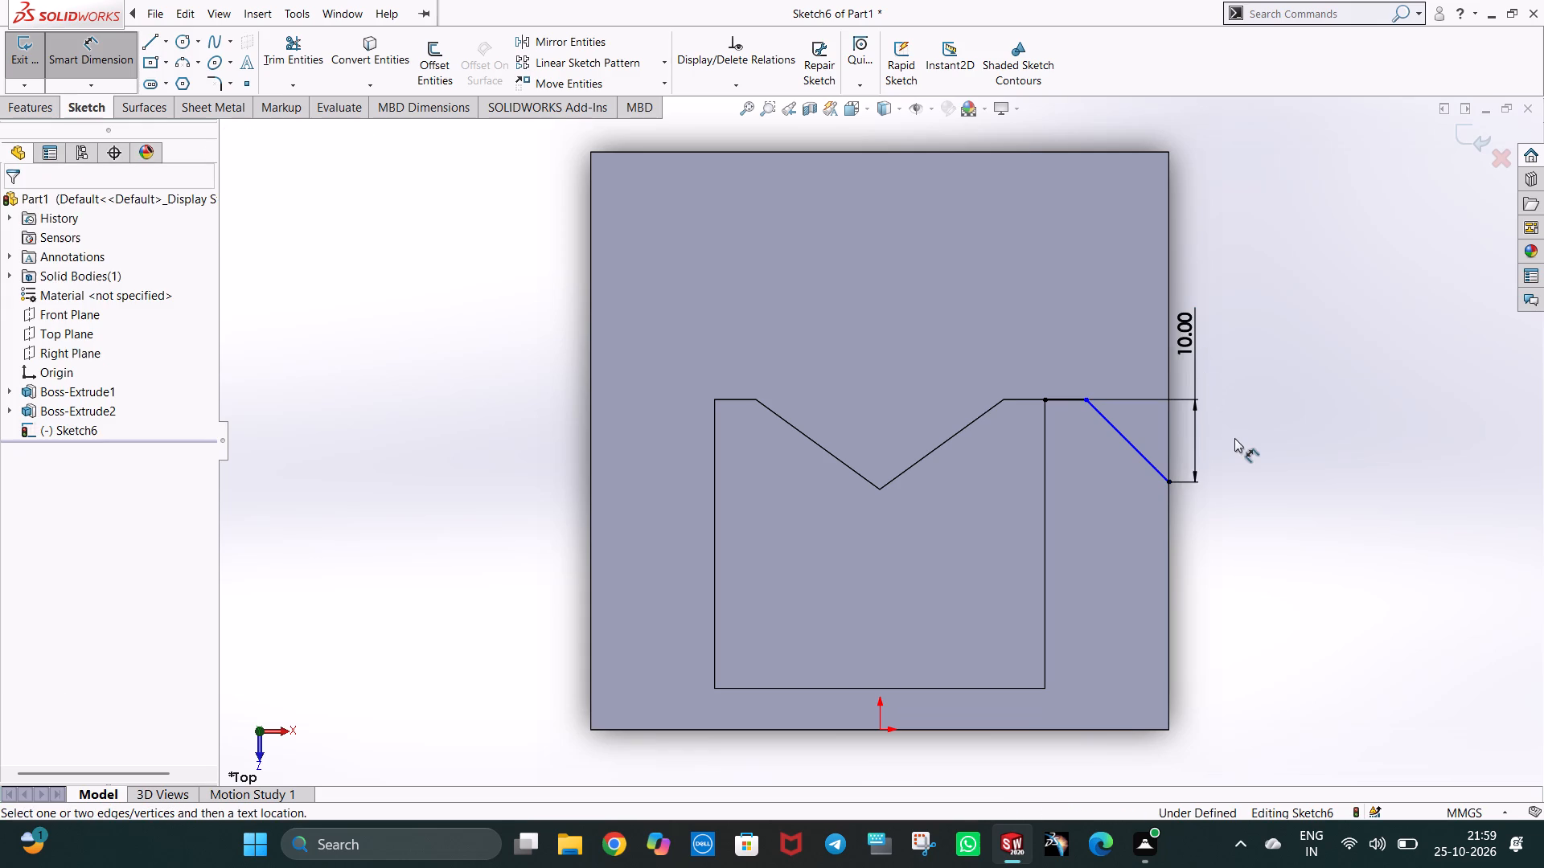
Dimension the horizontal distance between the sloping line's two endpoints.
left_click(1136, 449)
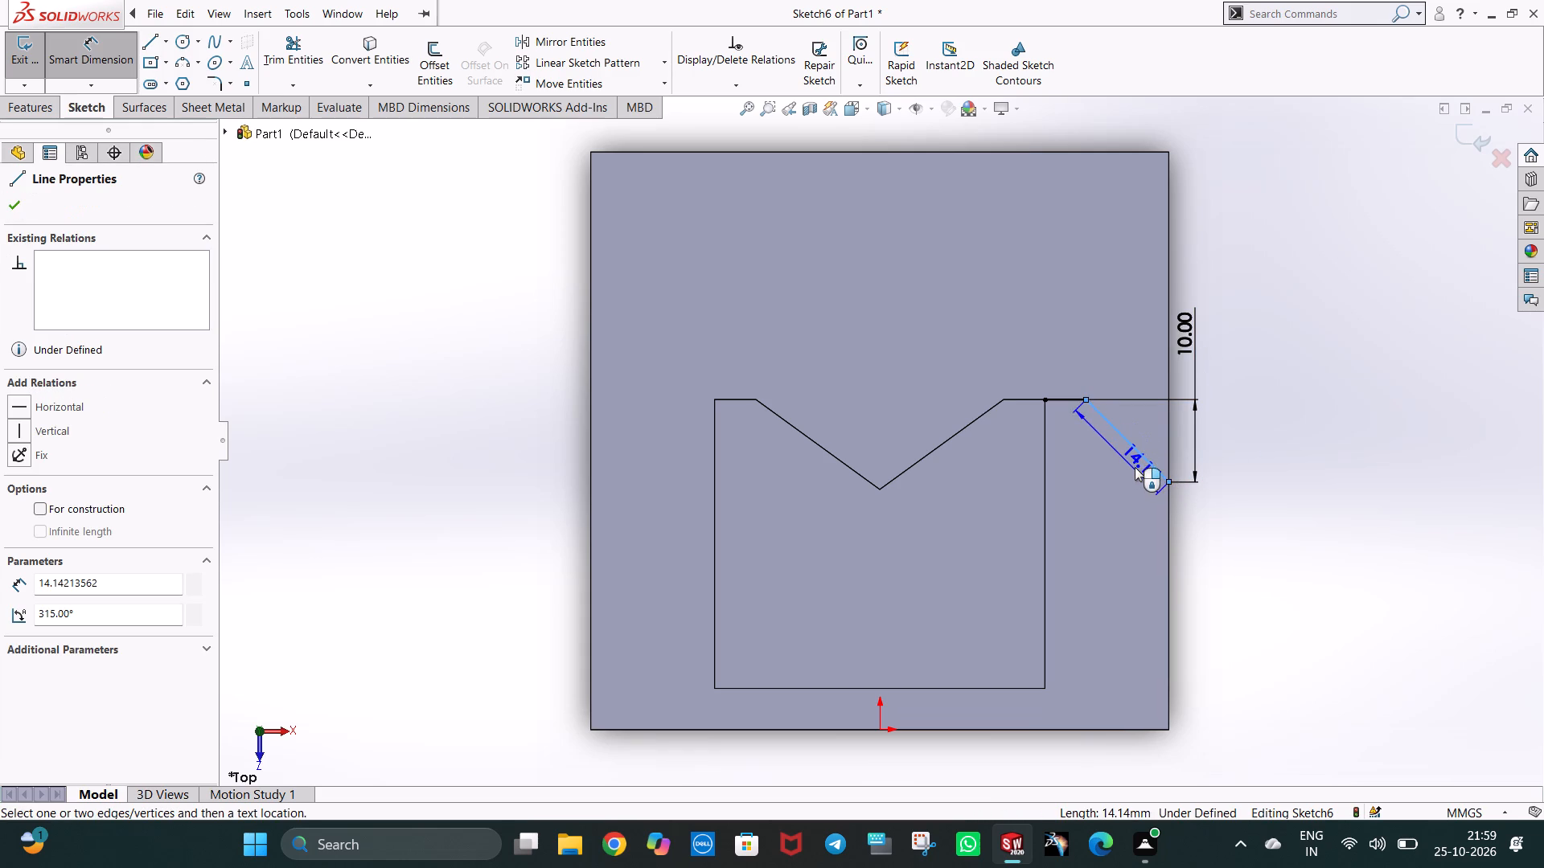
key("Escape")
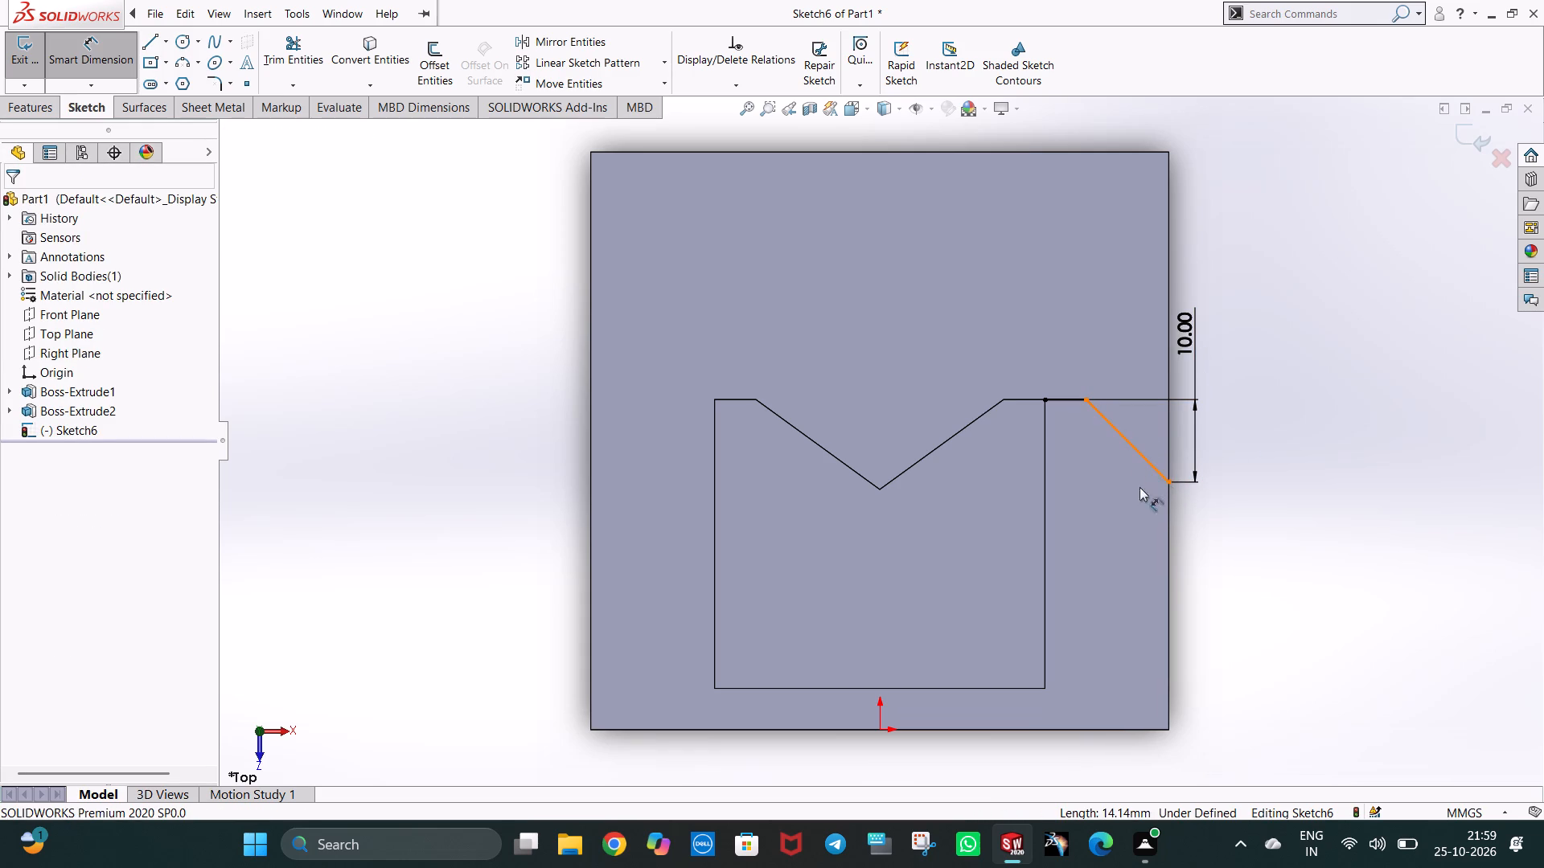
left_click(1172, 481)
left_click(1088, 399)
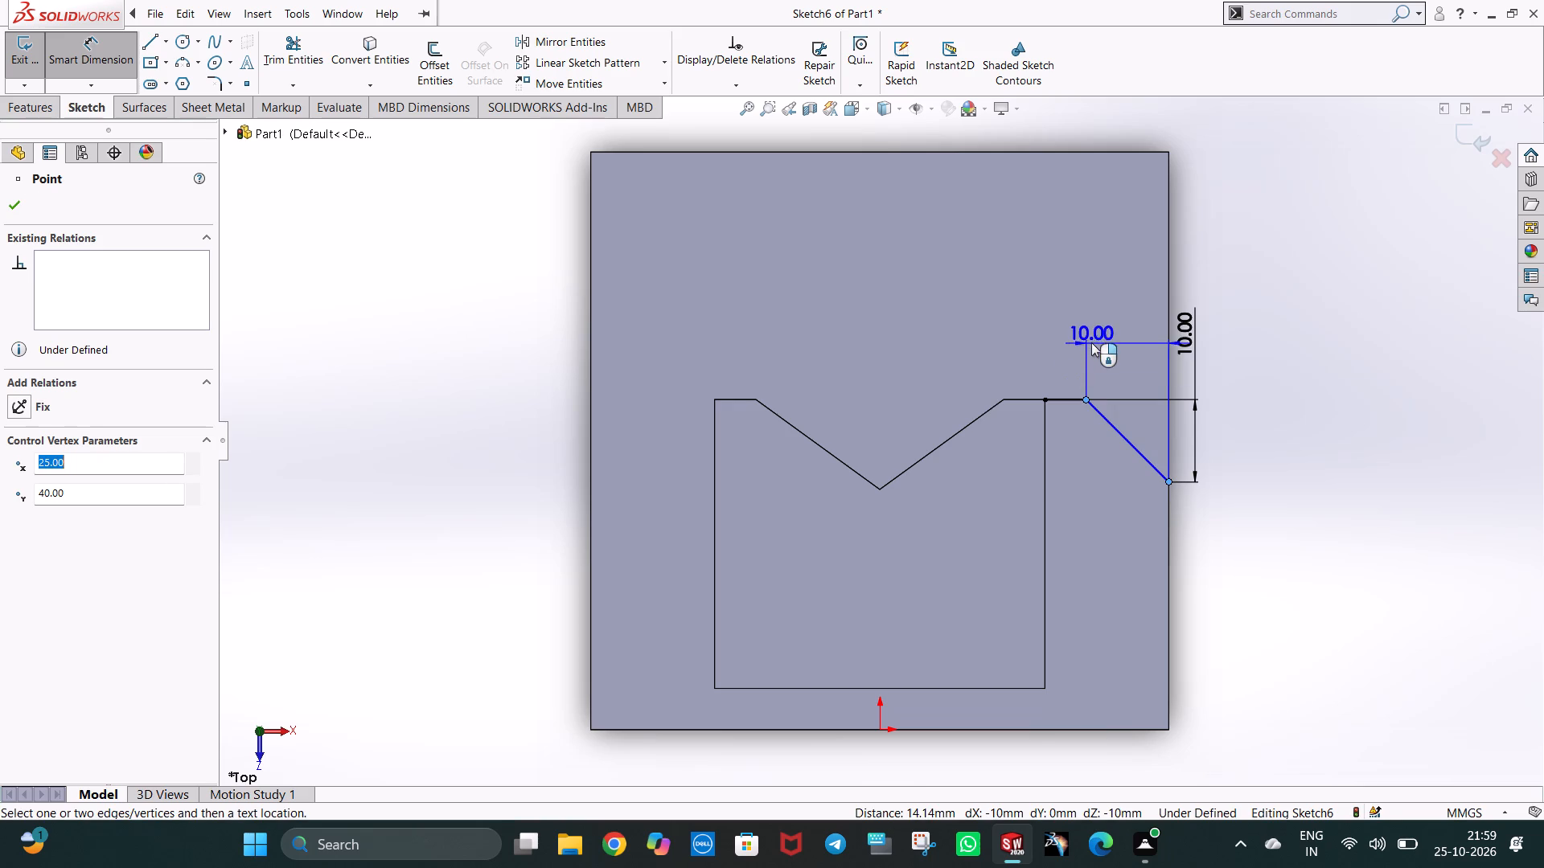
left_click(1110, 332)
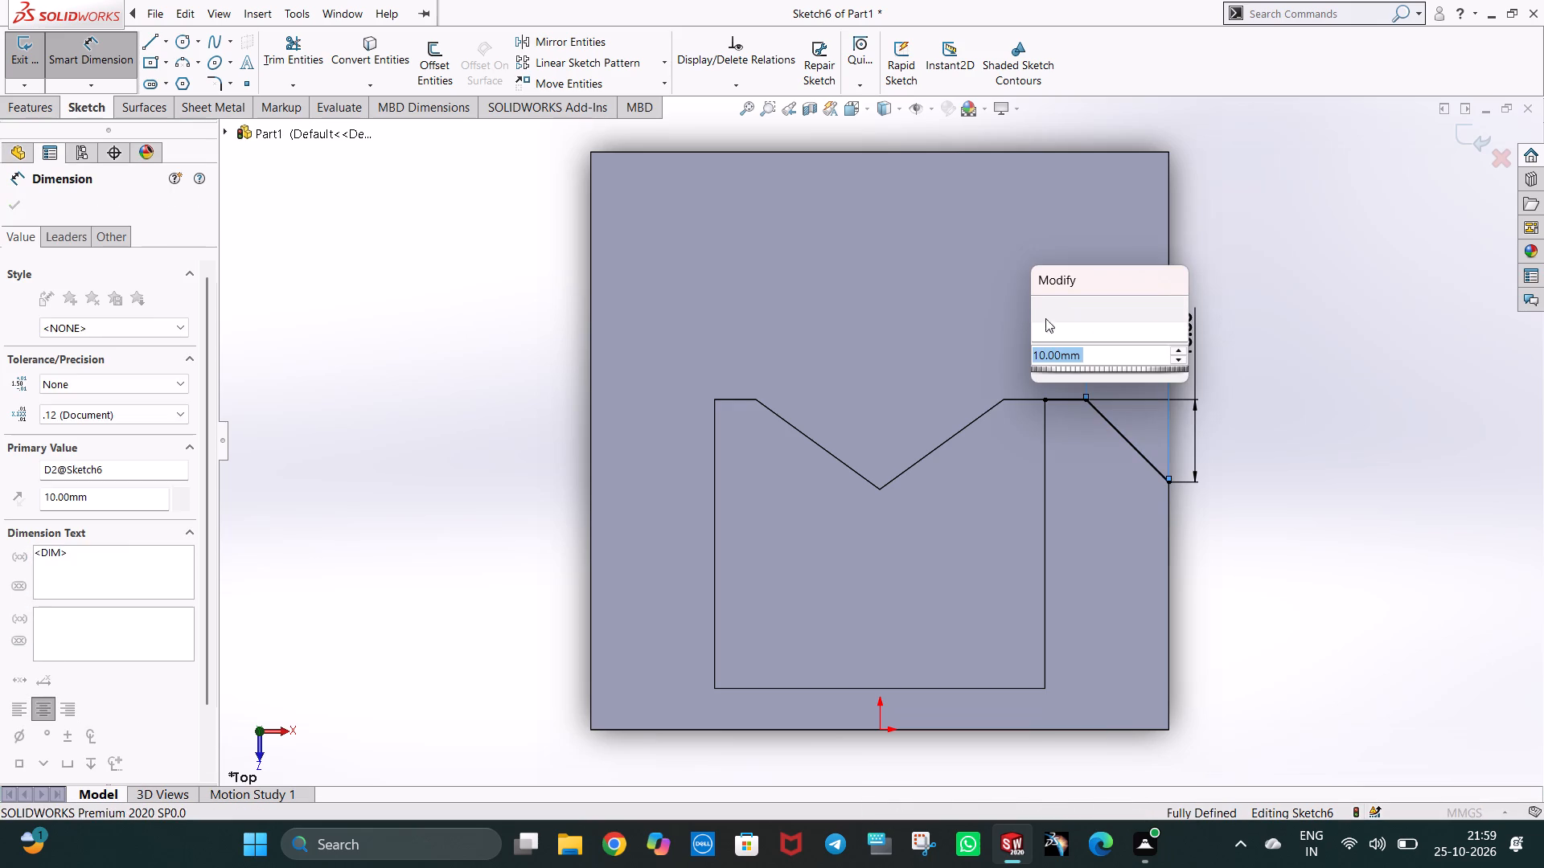
left_click(1045, 307)
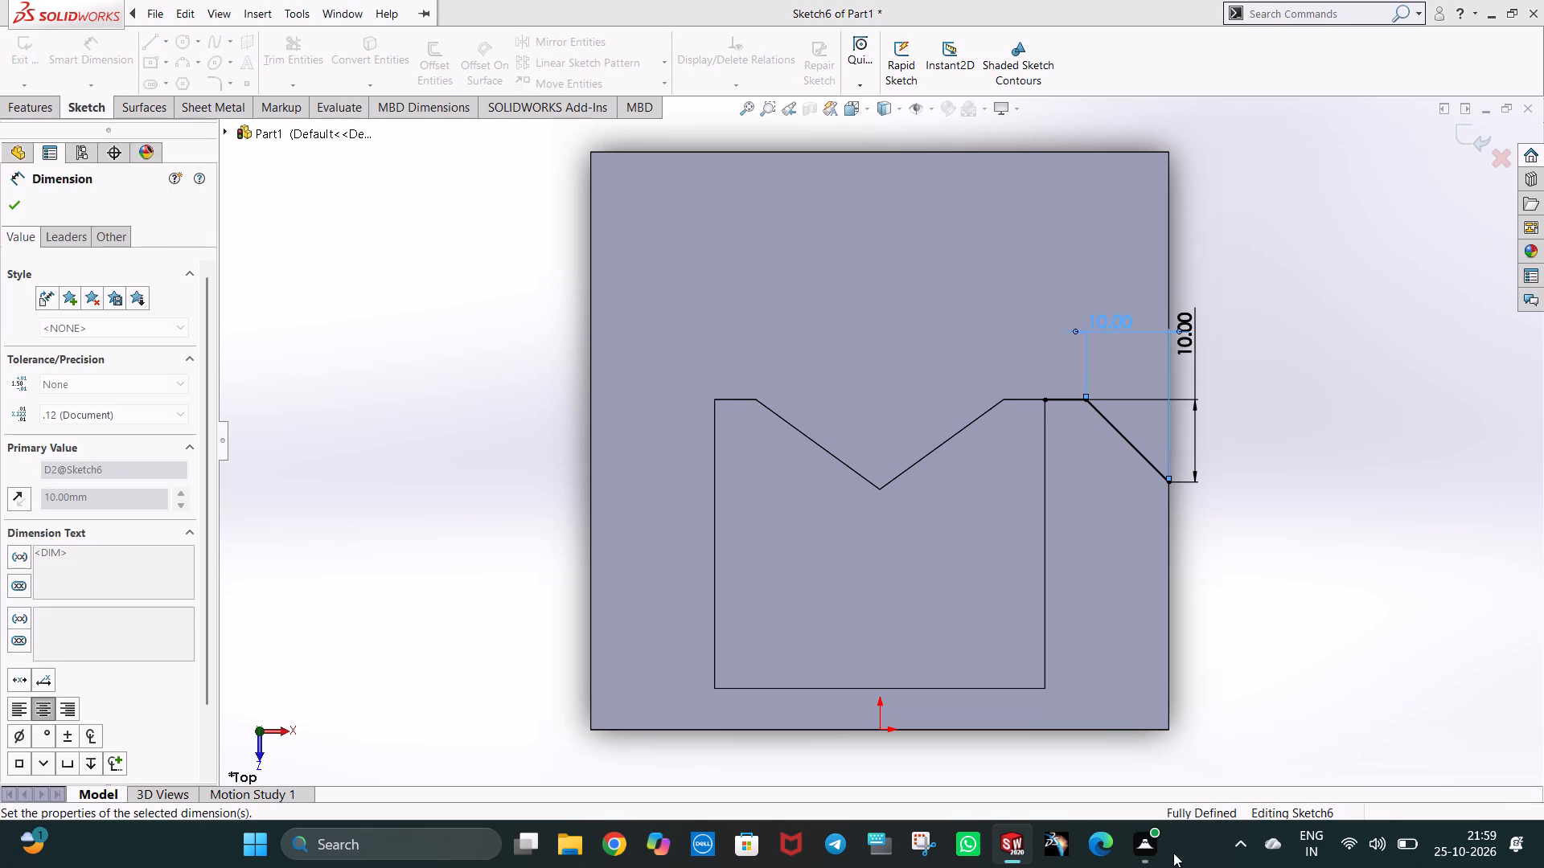
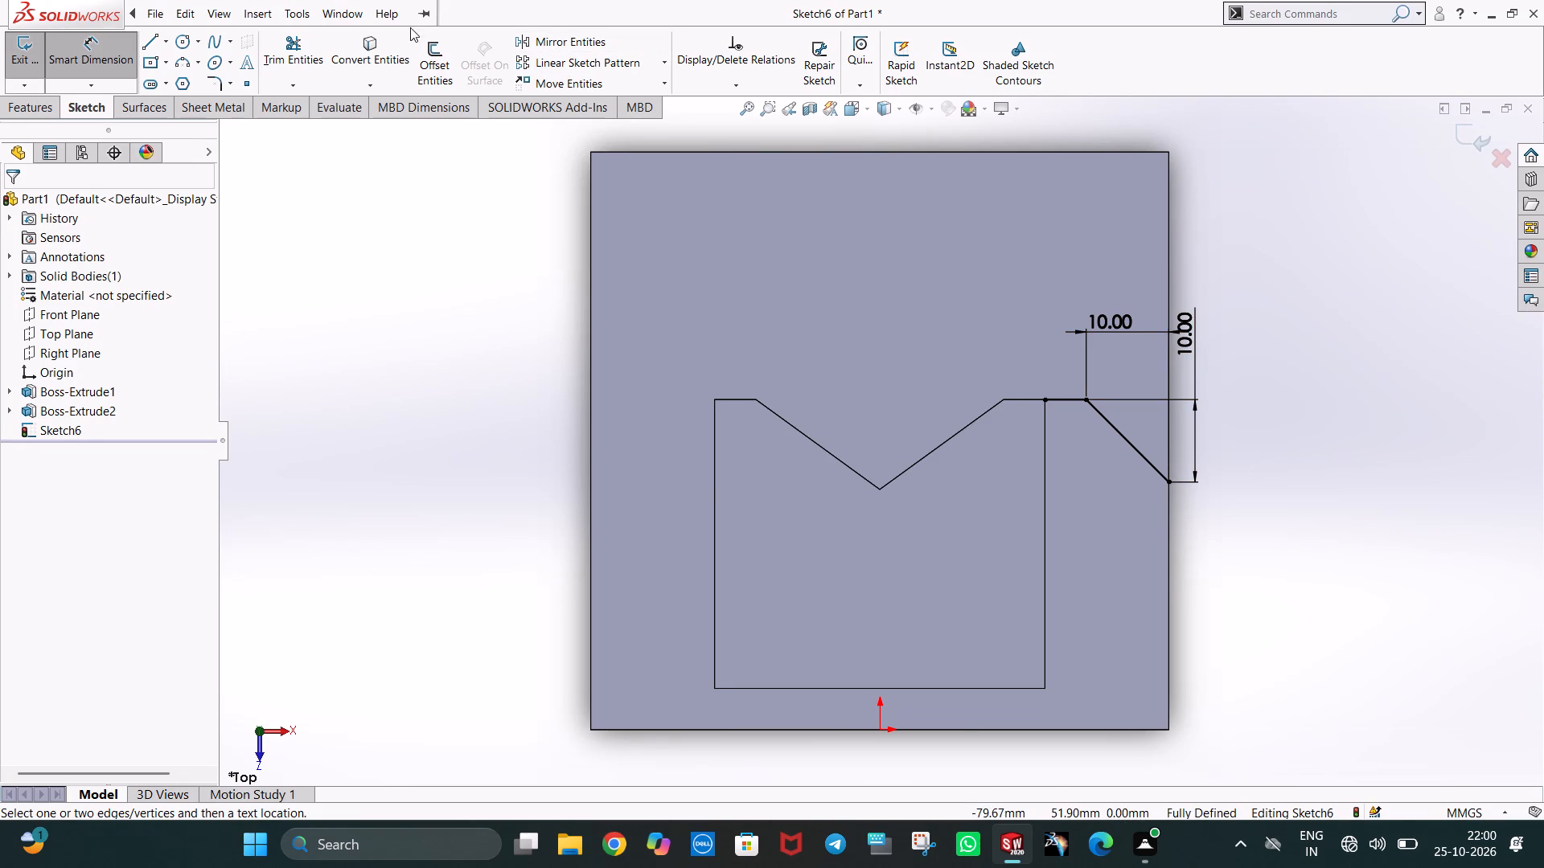
Draw a vertical centerline from the origin to the vertex of the boss's V-notch.
left_click(168, 43)
left_click(177, 83)
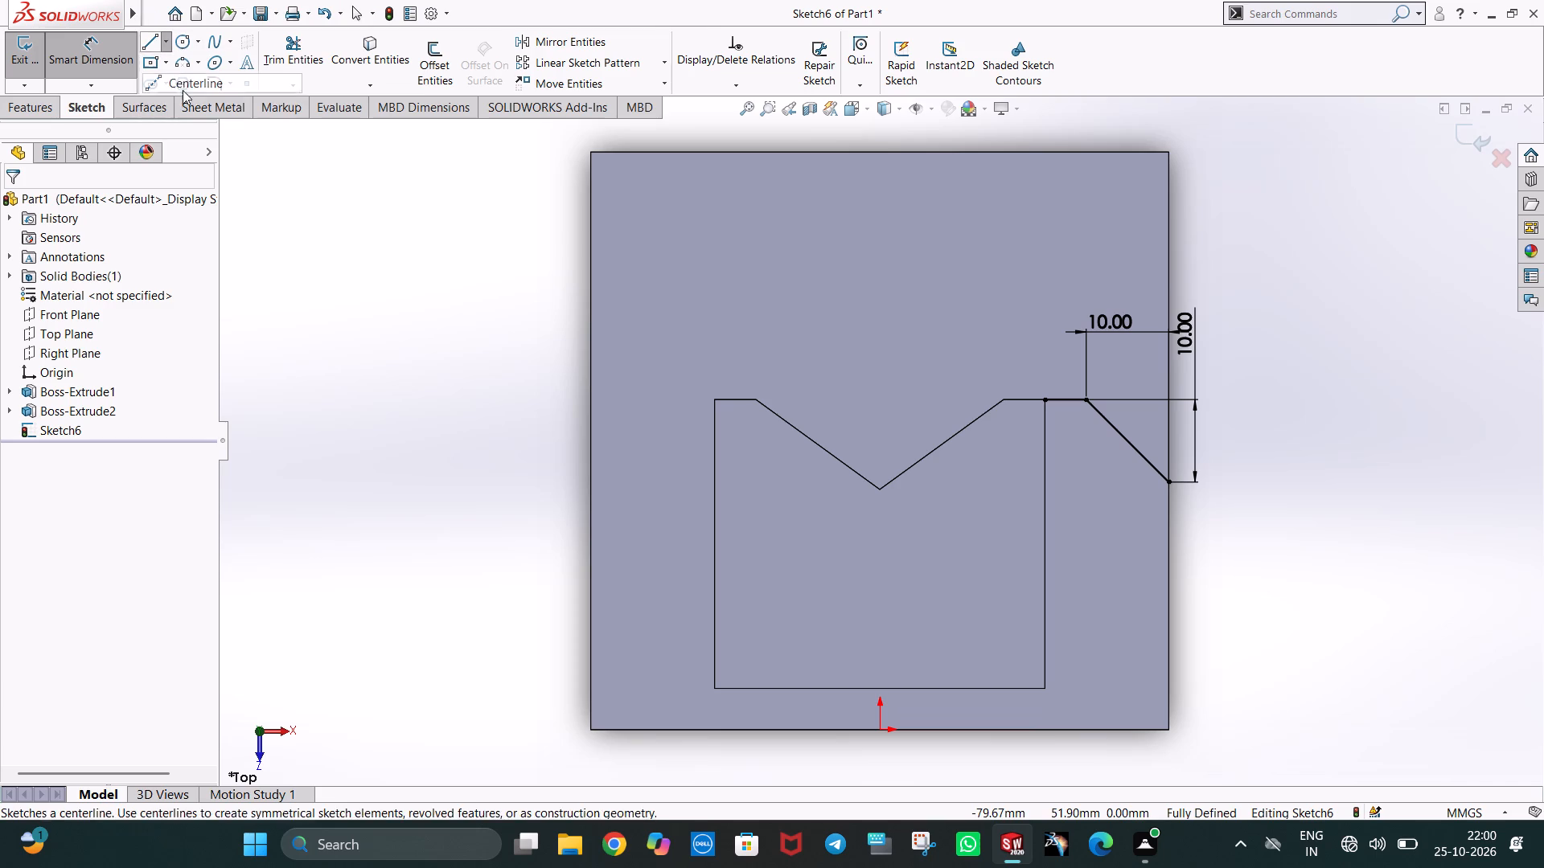
left_click(878, 729)
left_click(882, 489)
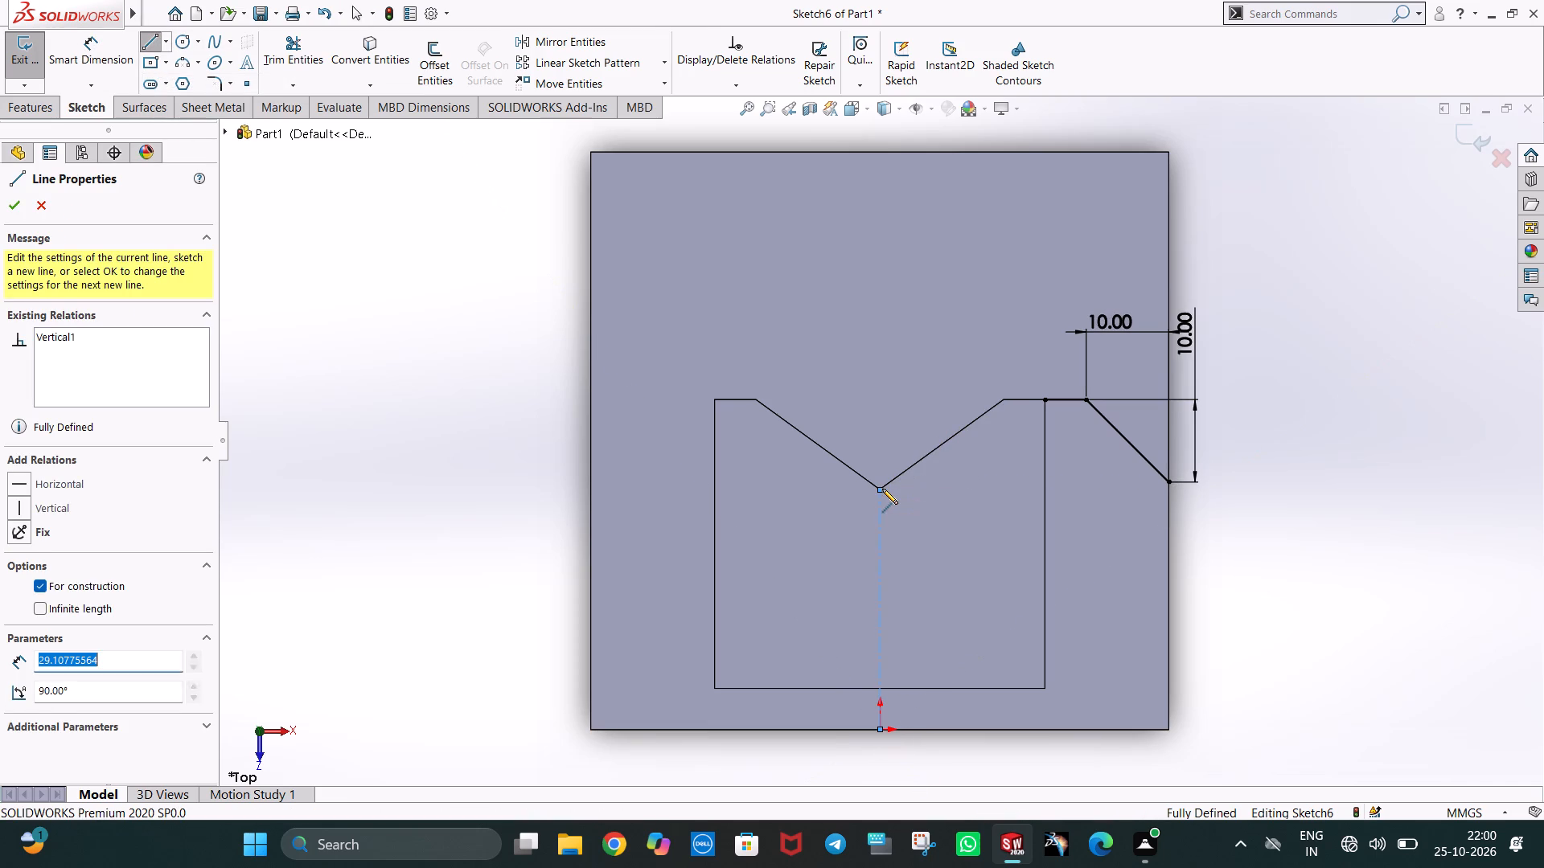
key("Escape")
key("Escape")
left_click(1271, 570)
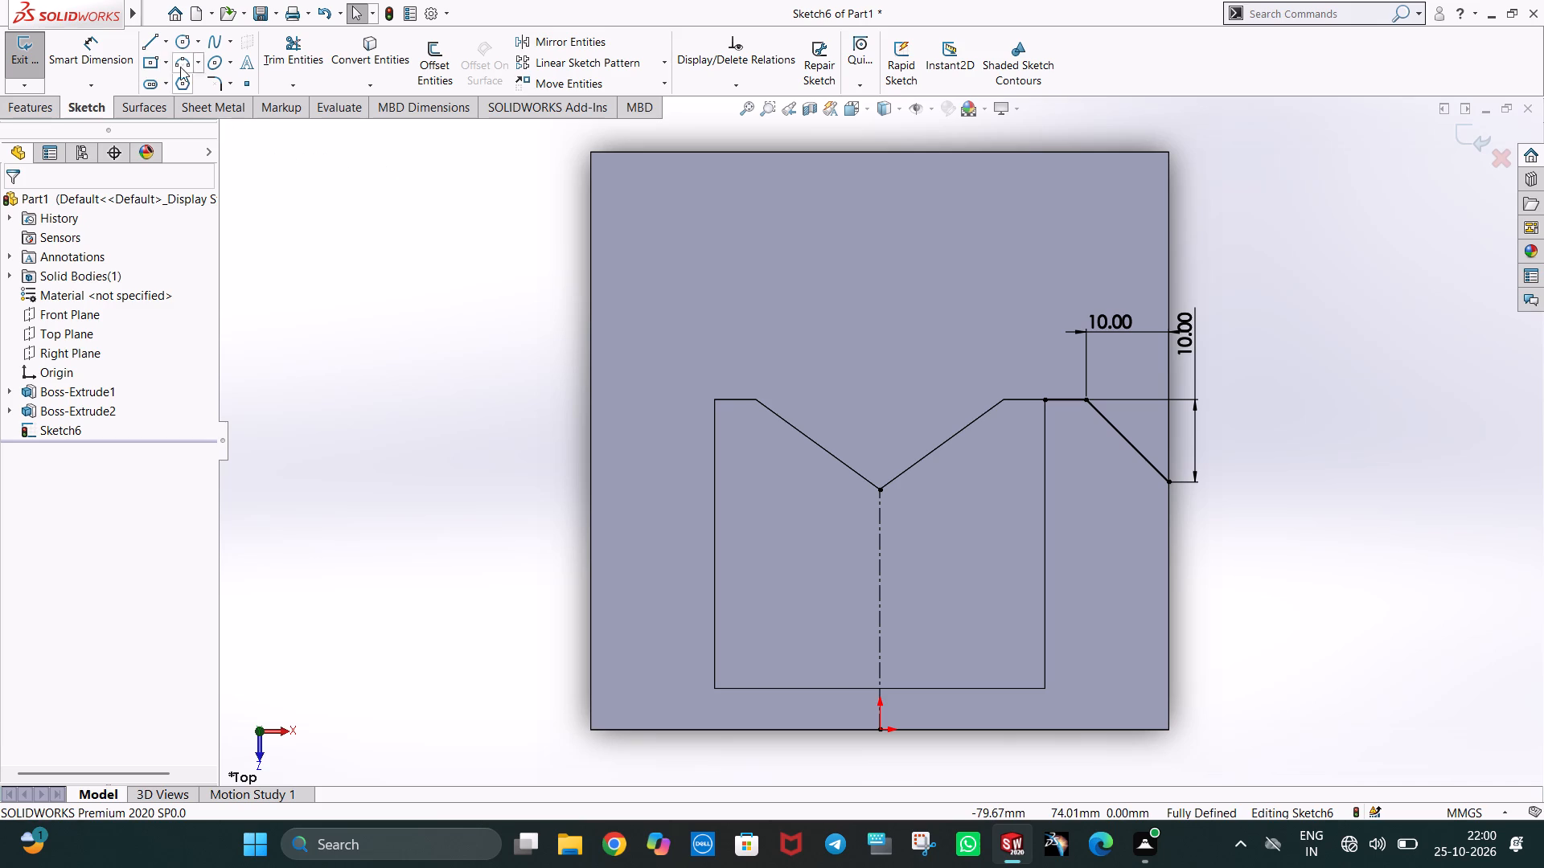
From the sloping line's edge endpoint, trace the base block's outline with 40 mm, 70 mm and 40 mm lines around its negative-Z side.
left_click(148, 47)
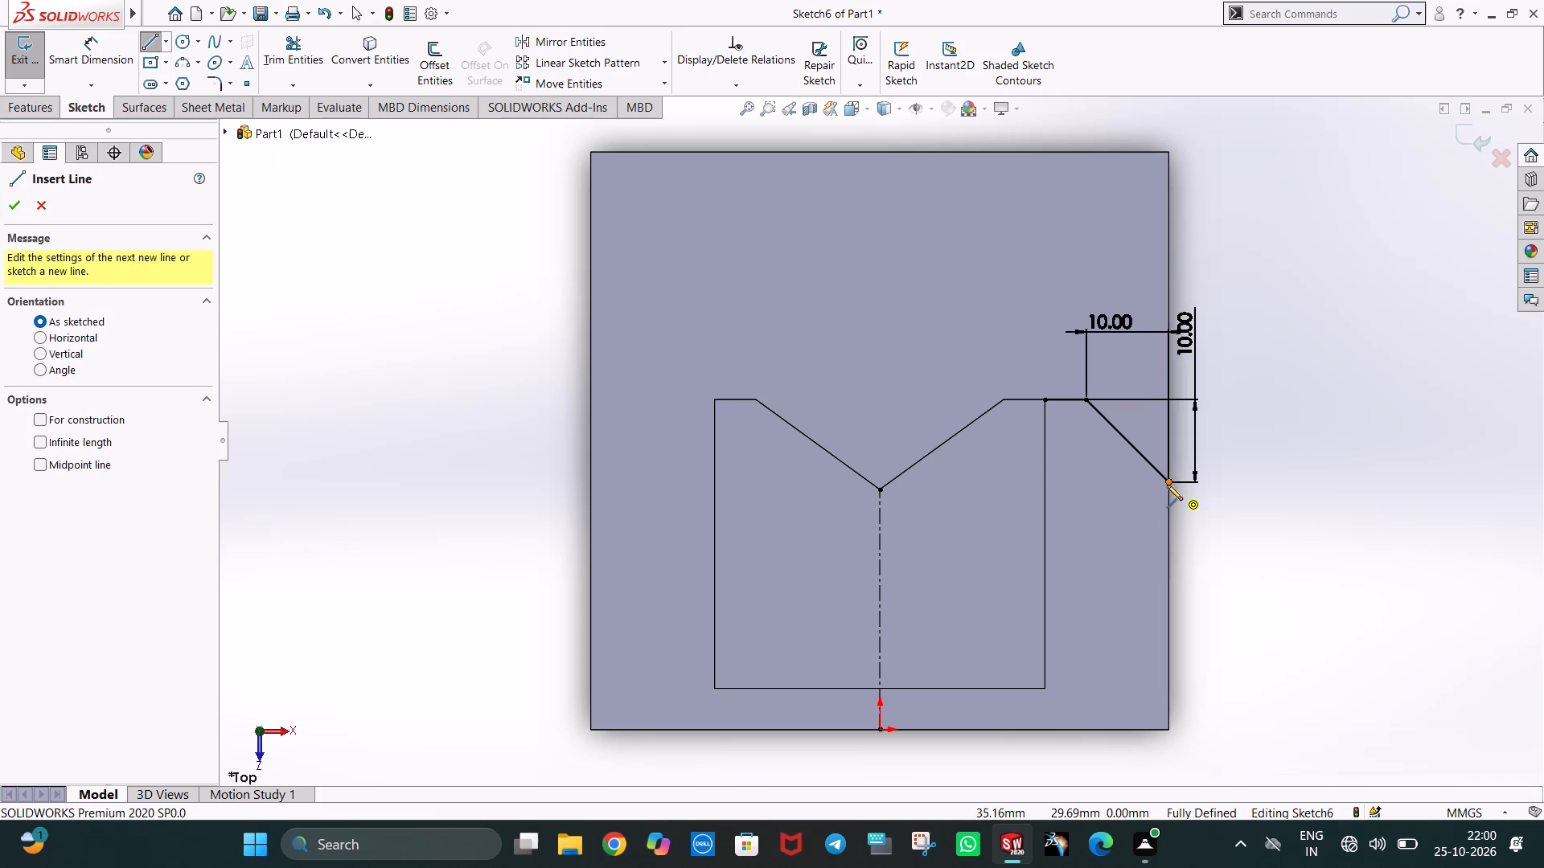
left_click(1167, 483)
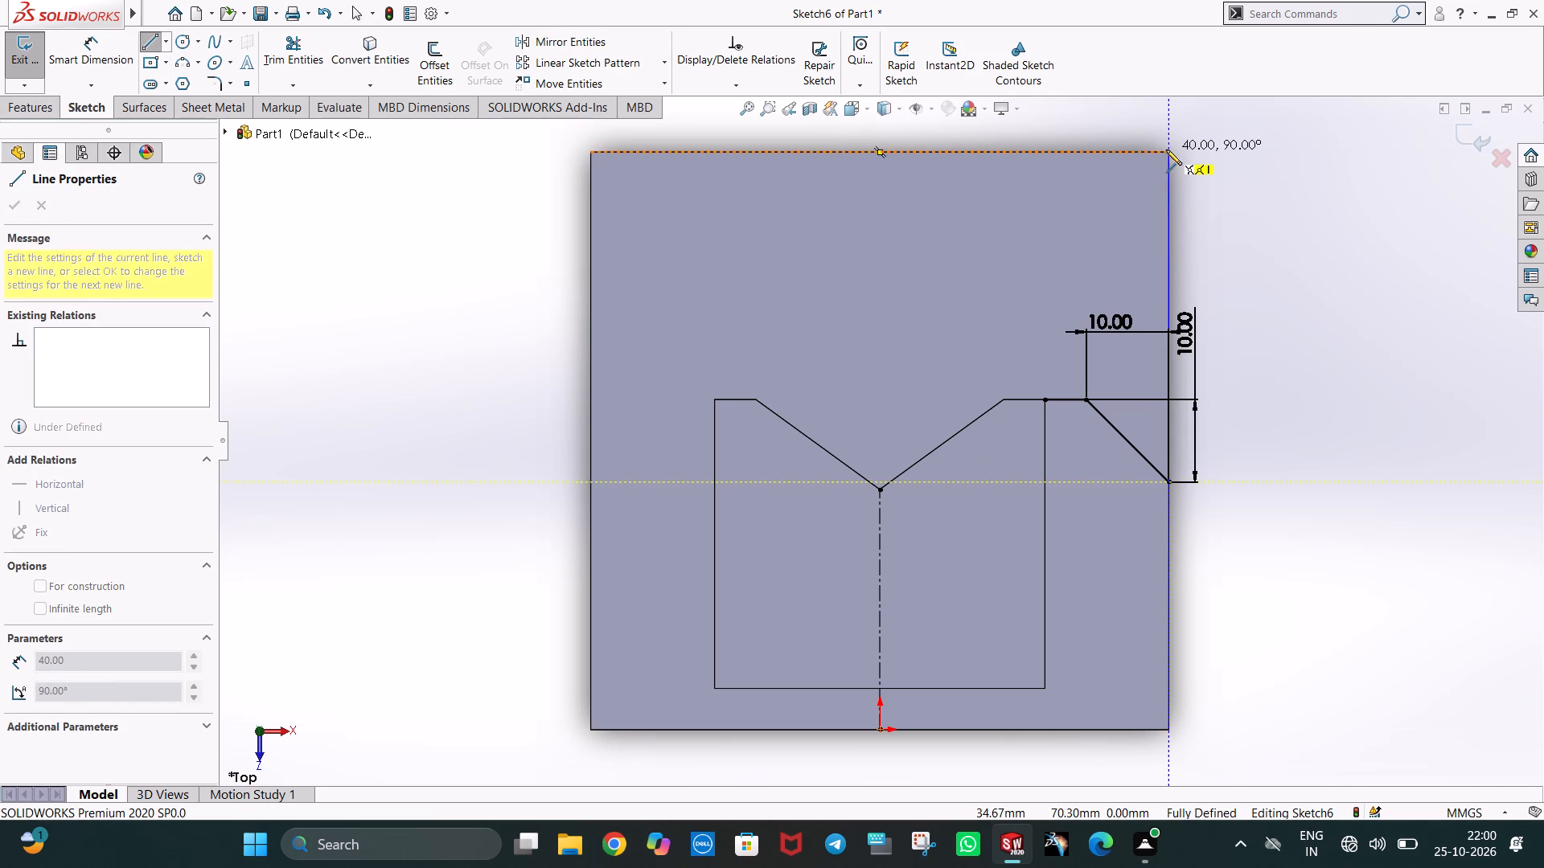
left_click(1169, 151)
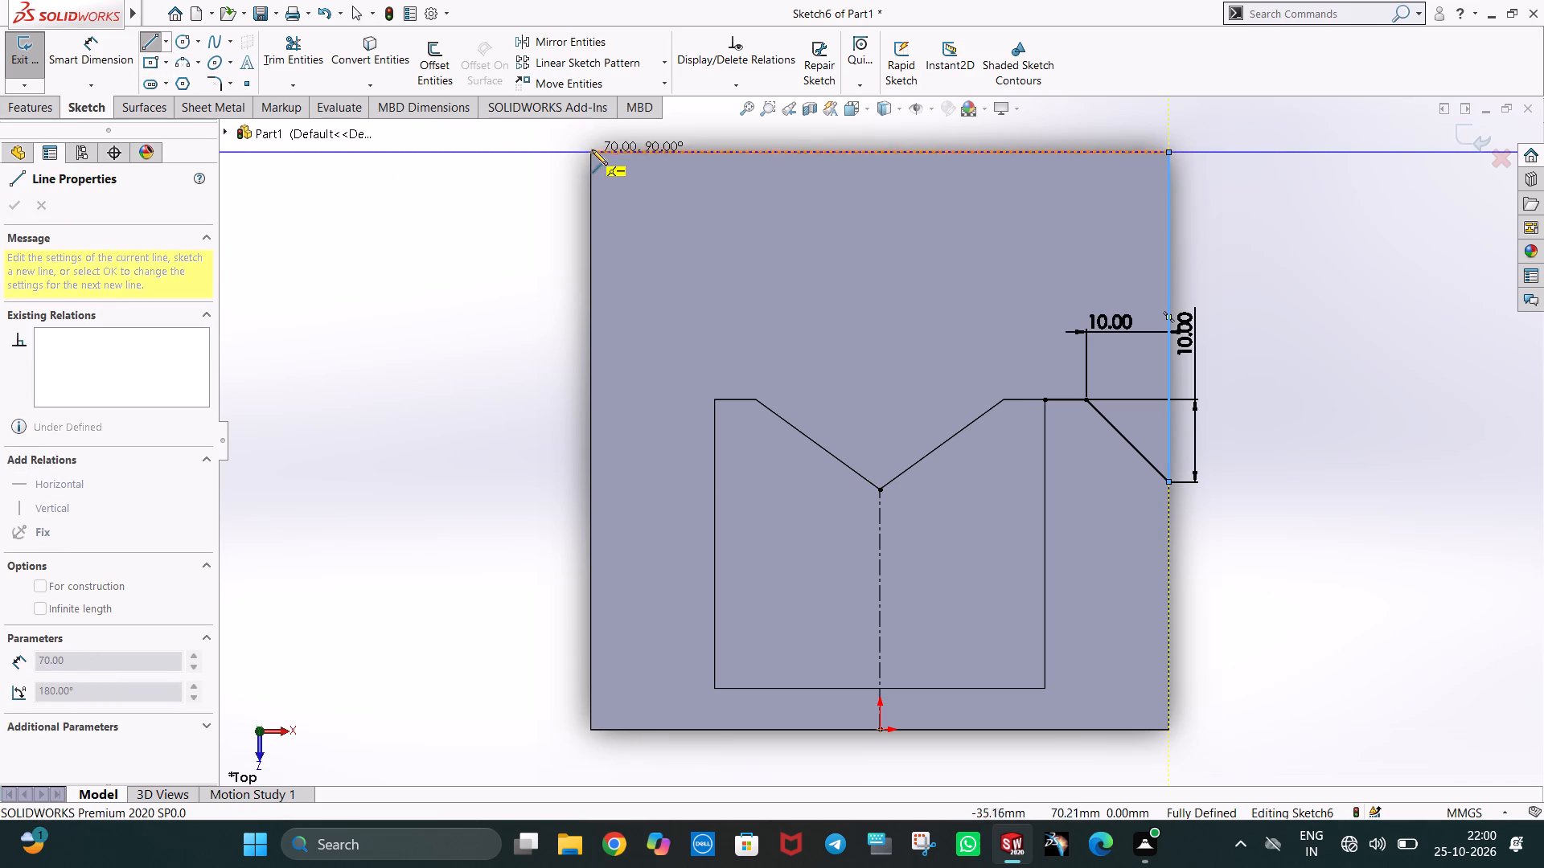
left_click(589, 152)
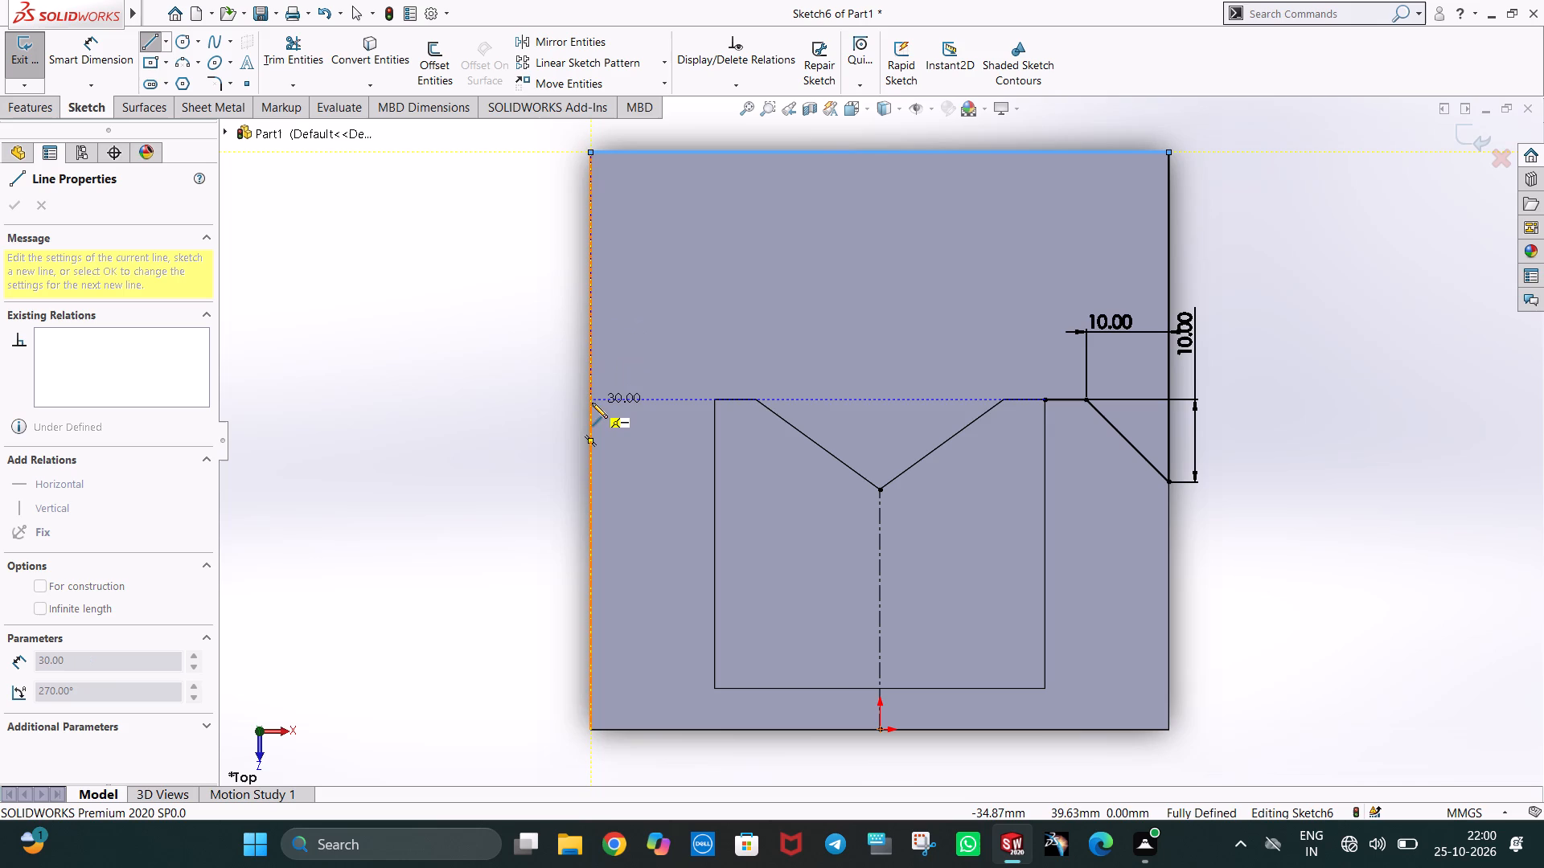
left_click(592, 481)
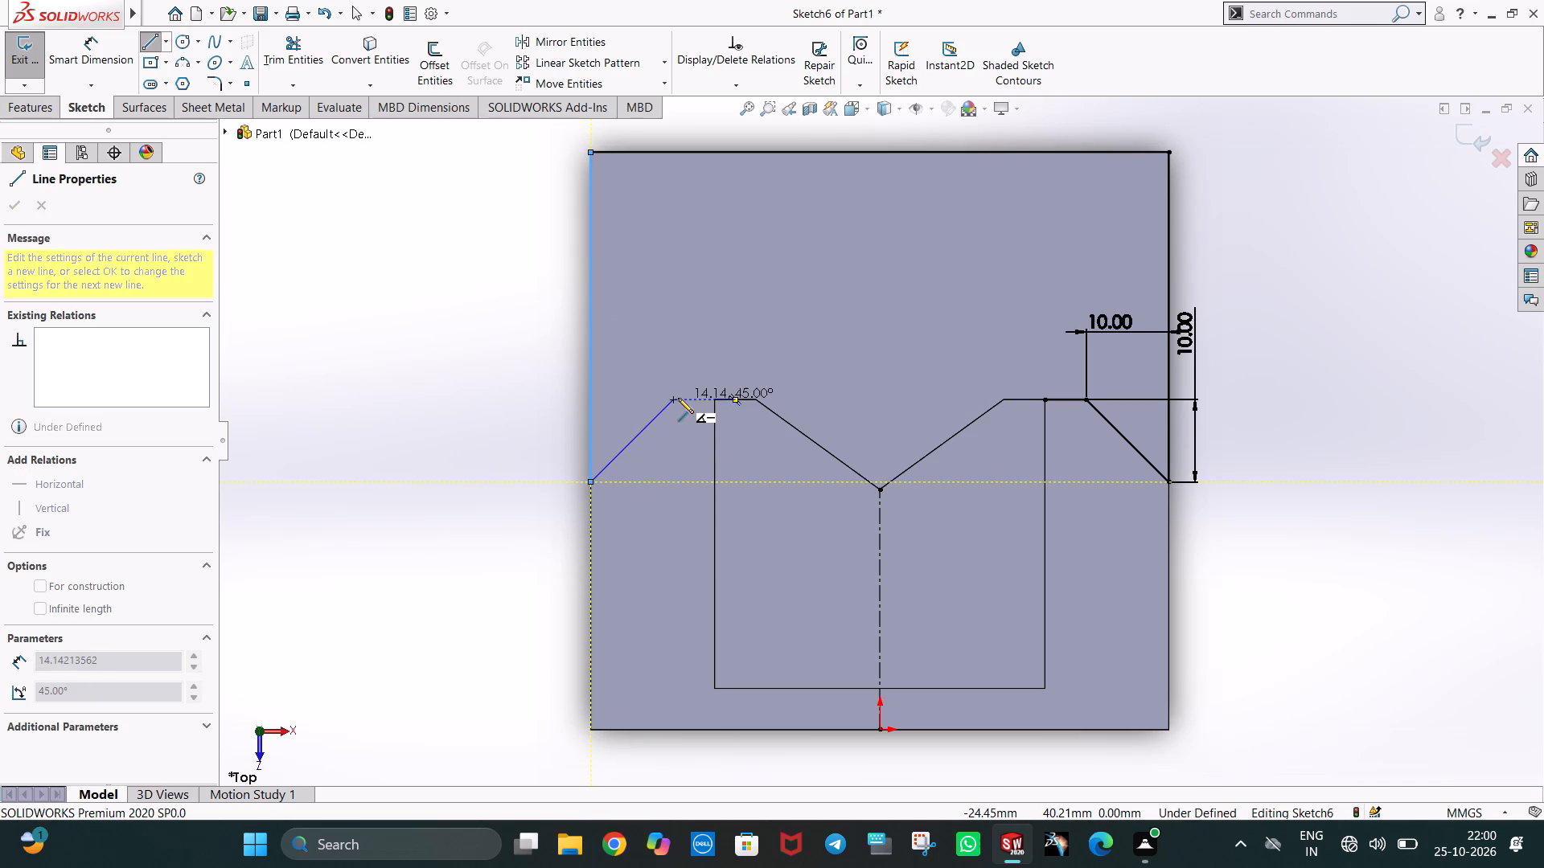
Continue with a 14.14 mm line at 45° and a 5 mm horizontal line to the boss's negative-X notch-side corner.
left_click(678, 398)
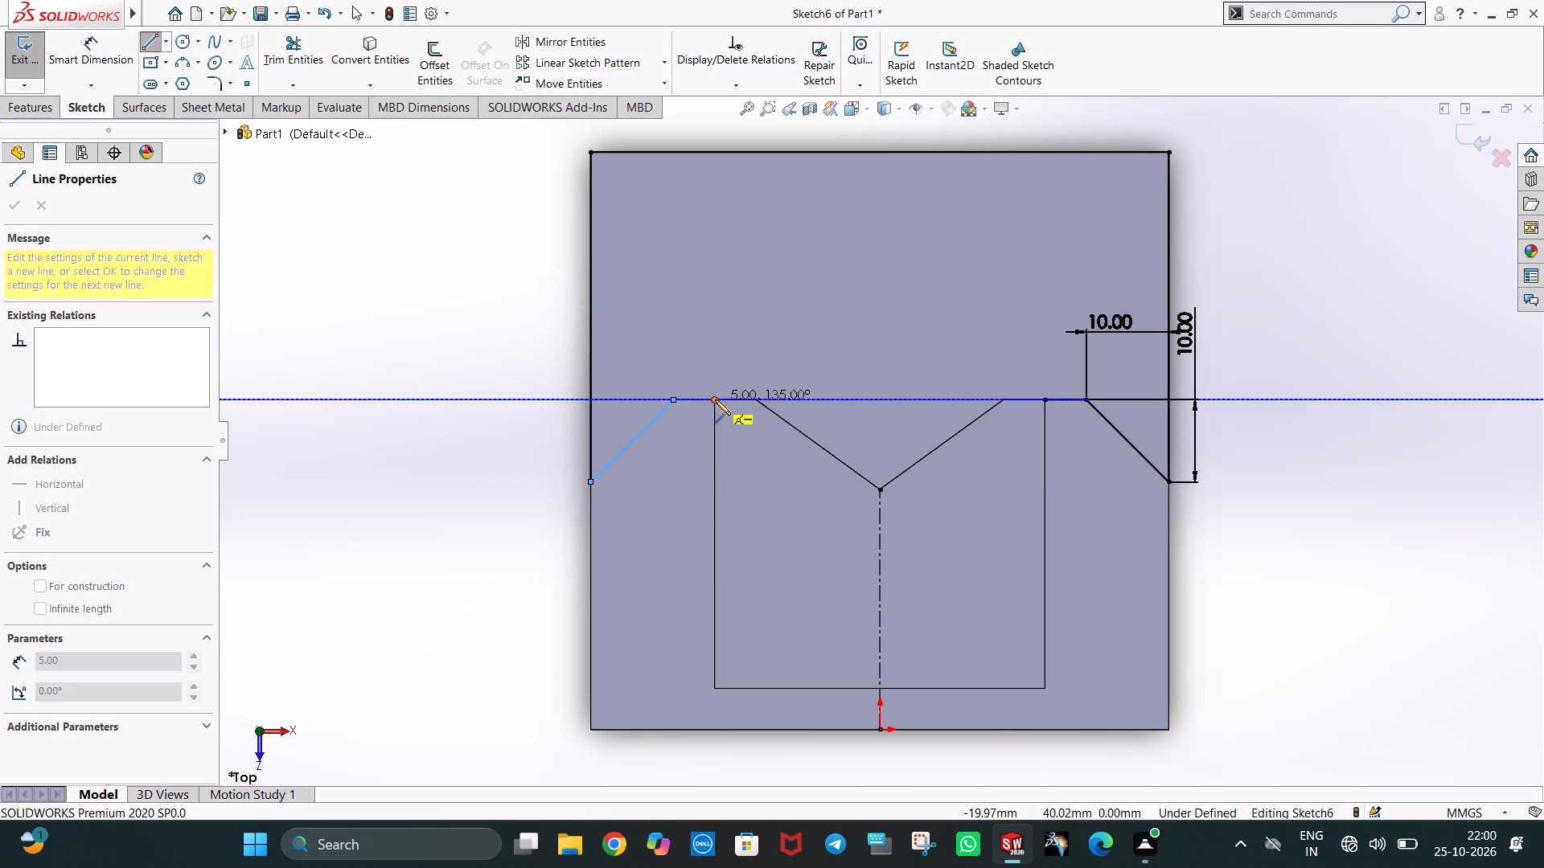
left_click(715, 399)
key("Escape")
key("Escape")
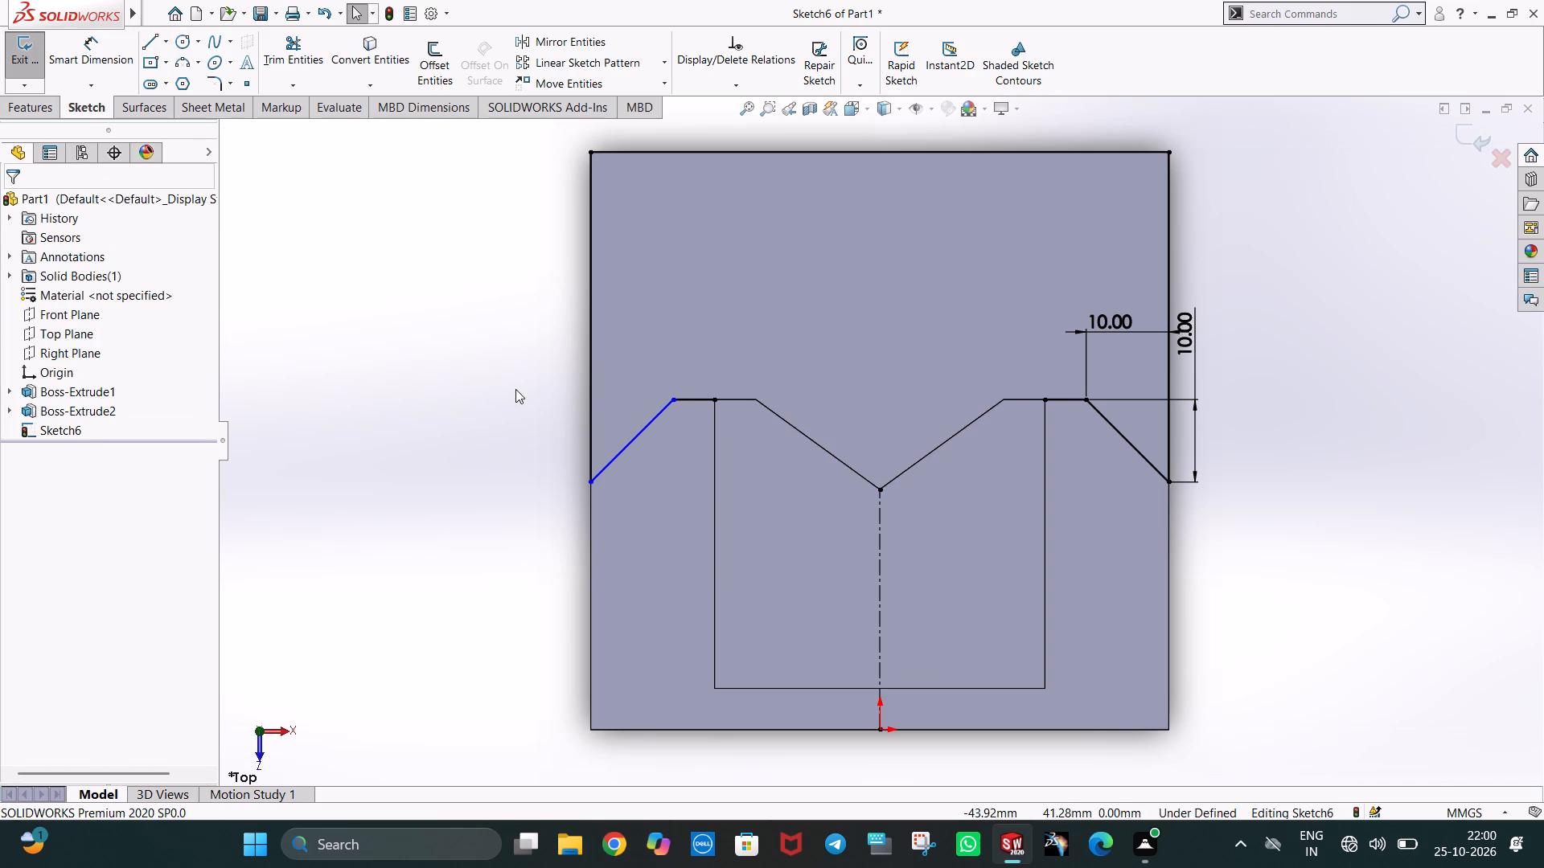
left_click(515, 389)
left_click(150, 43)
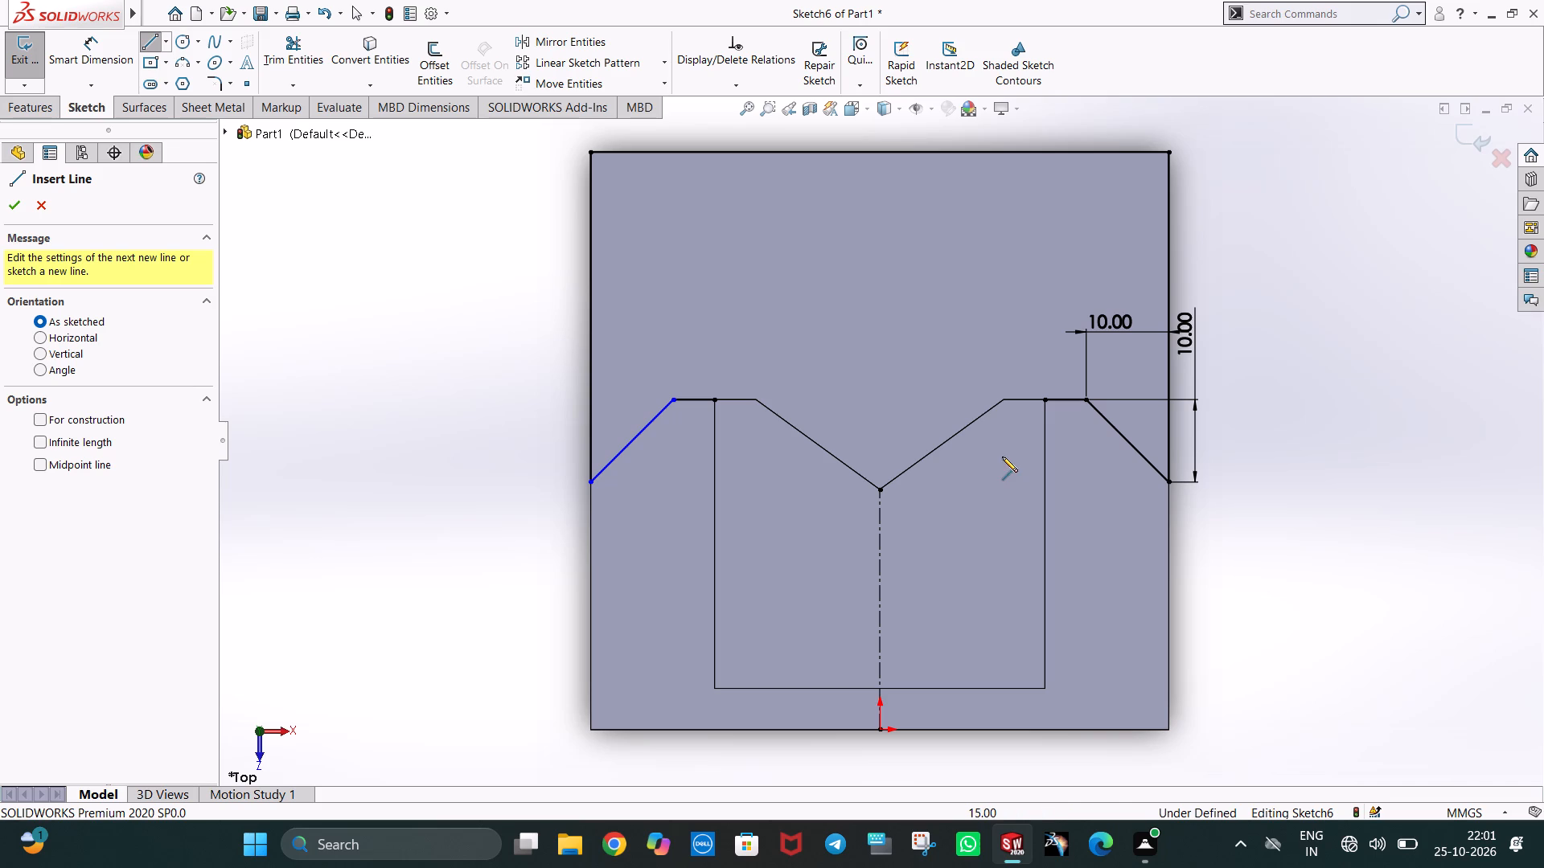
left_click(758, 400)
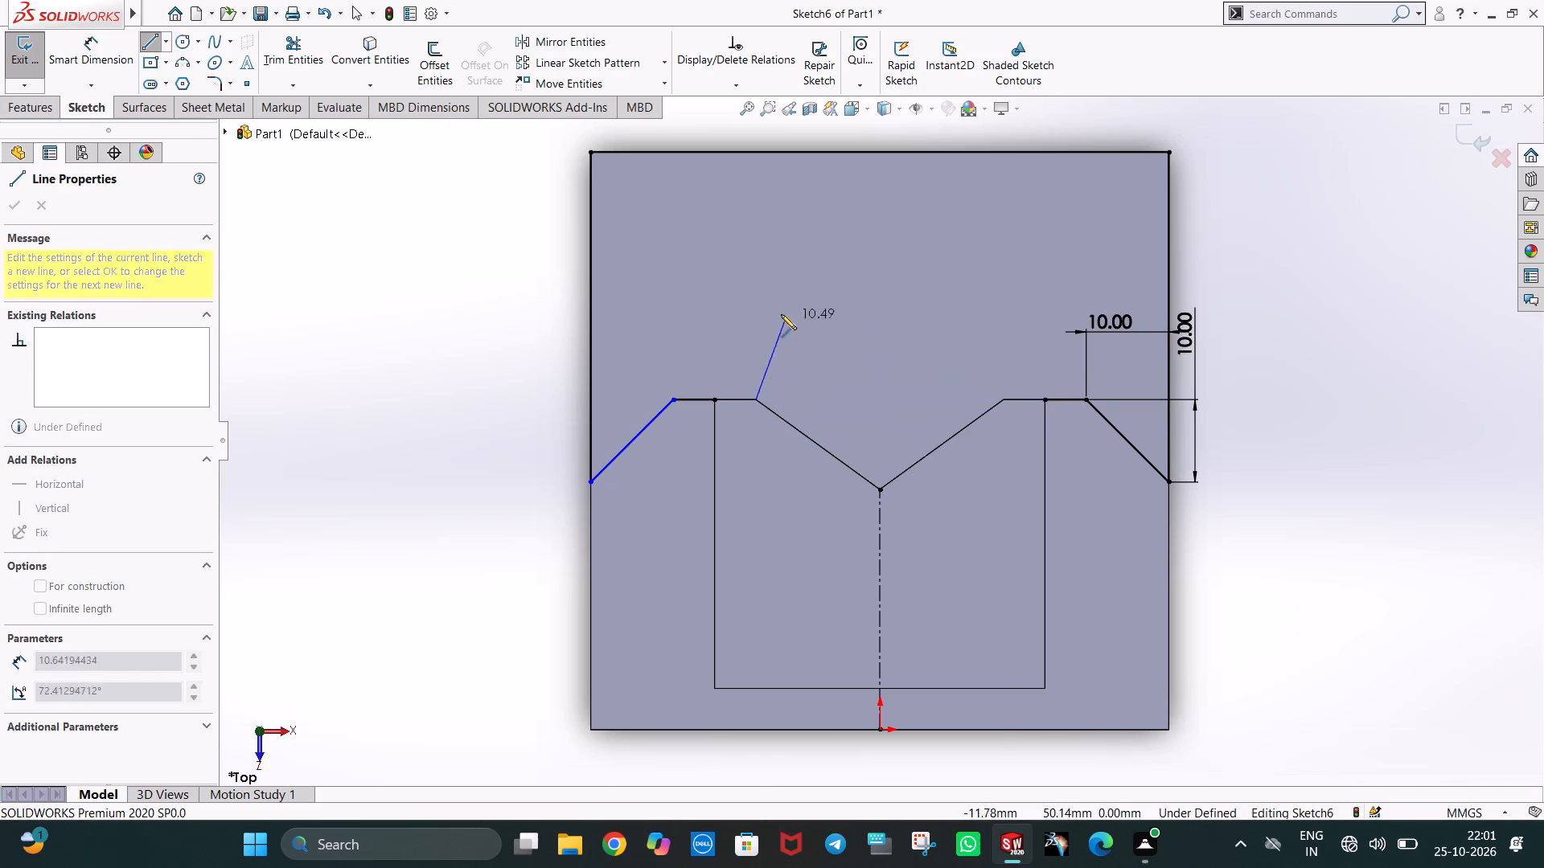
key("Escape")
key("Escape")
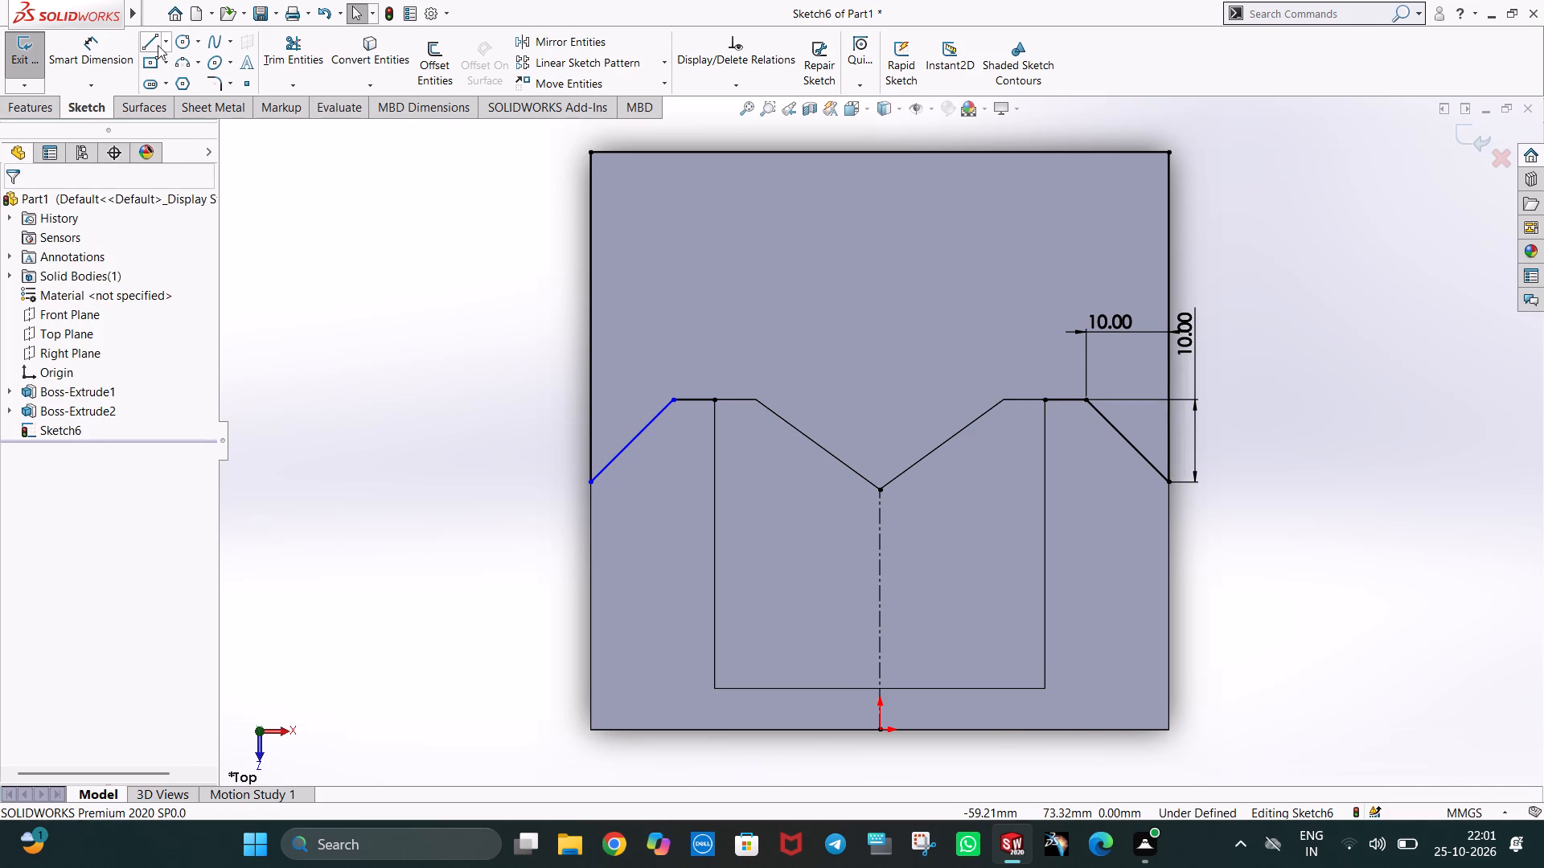
Close the profile with a 40 mm horizontal line across the notch mouth between the boss's two notch-side corners.
left_click(153, 45)
left_click(715, 399)
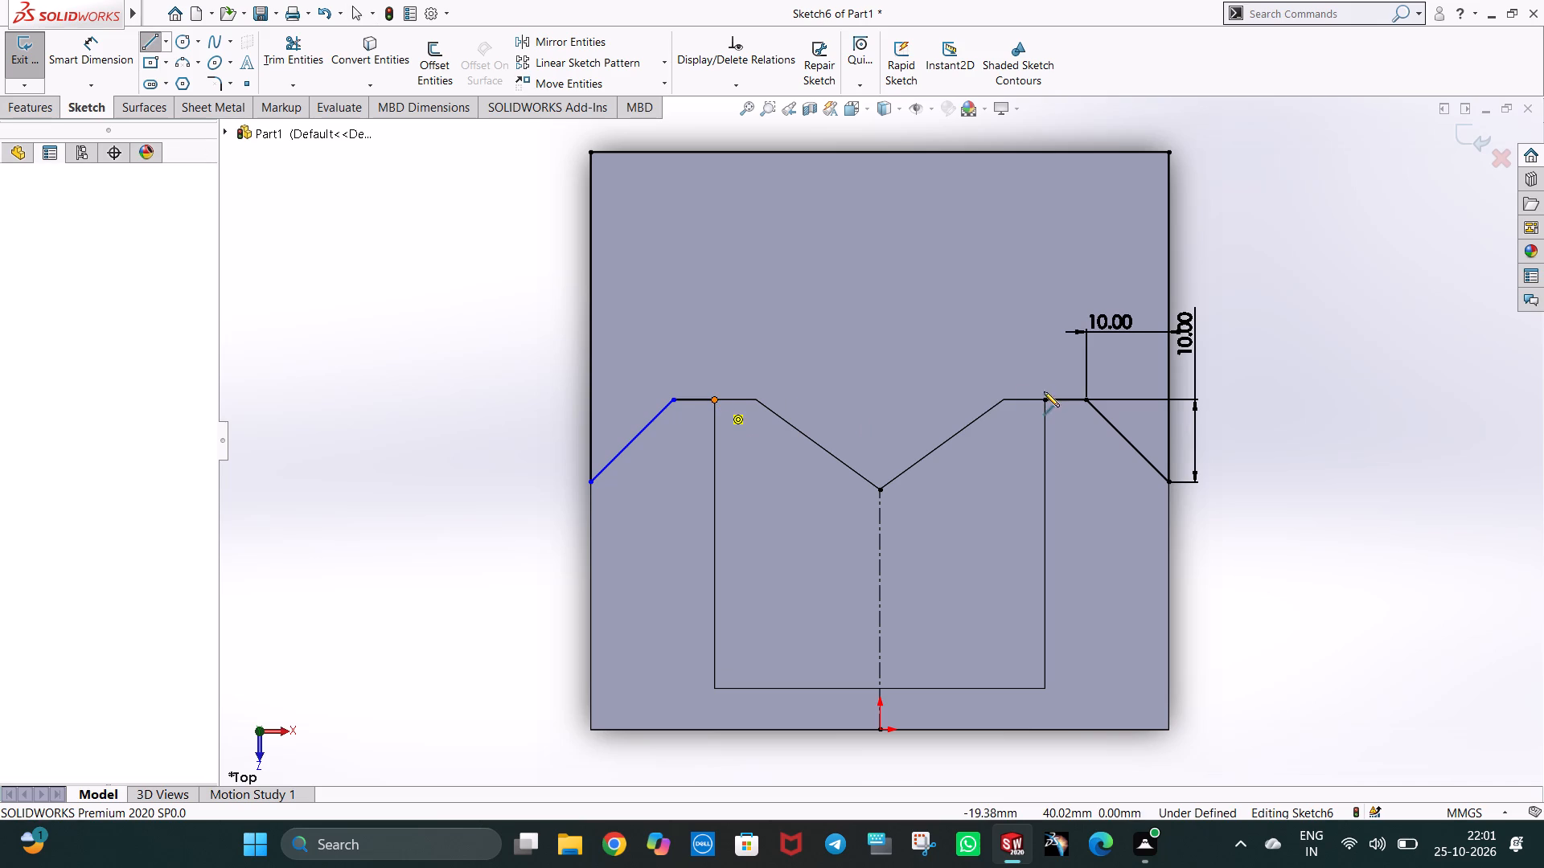
left_click(1046, 401)
key("Escape")
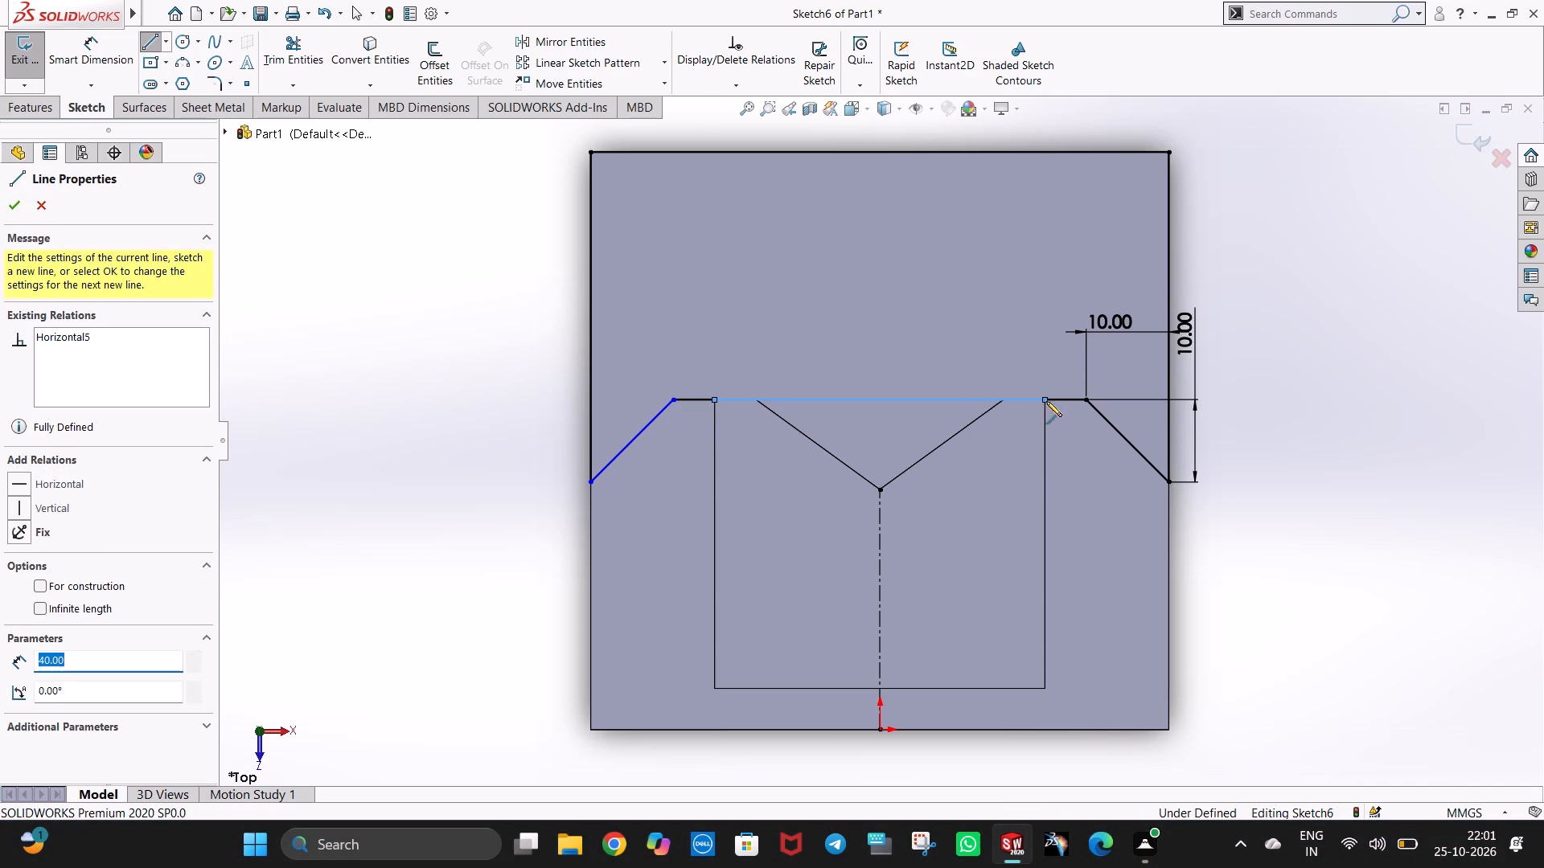
key("Escape")
key("Escape")
left_click(1399, 579)
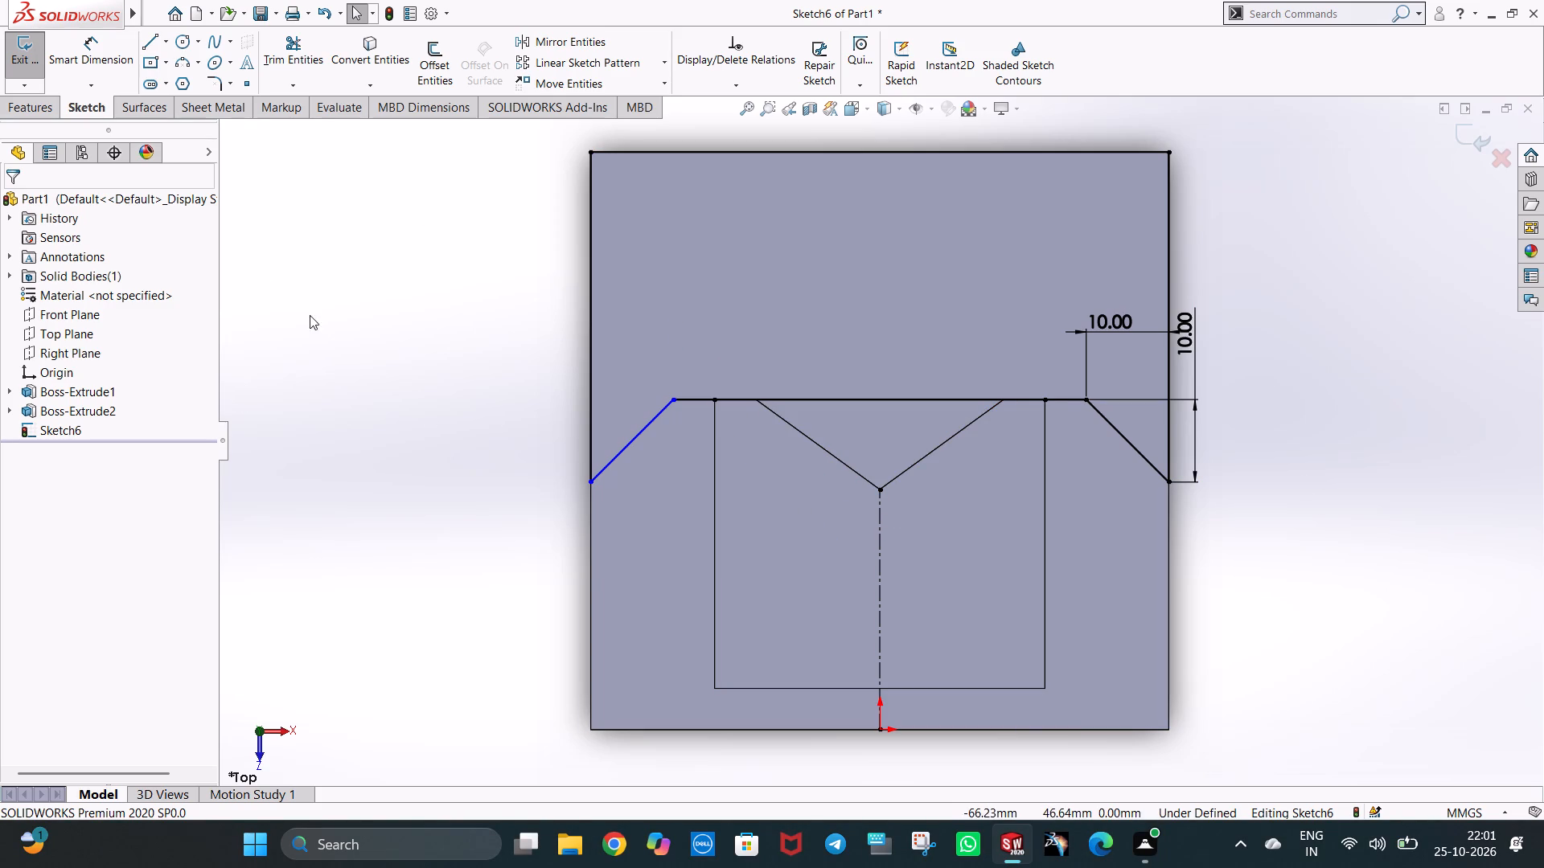
Extrude-cut the closed profile through the base block with a blind depth of 33 mm.
left_click(43, 104)
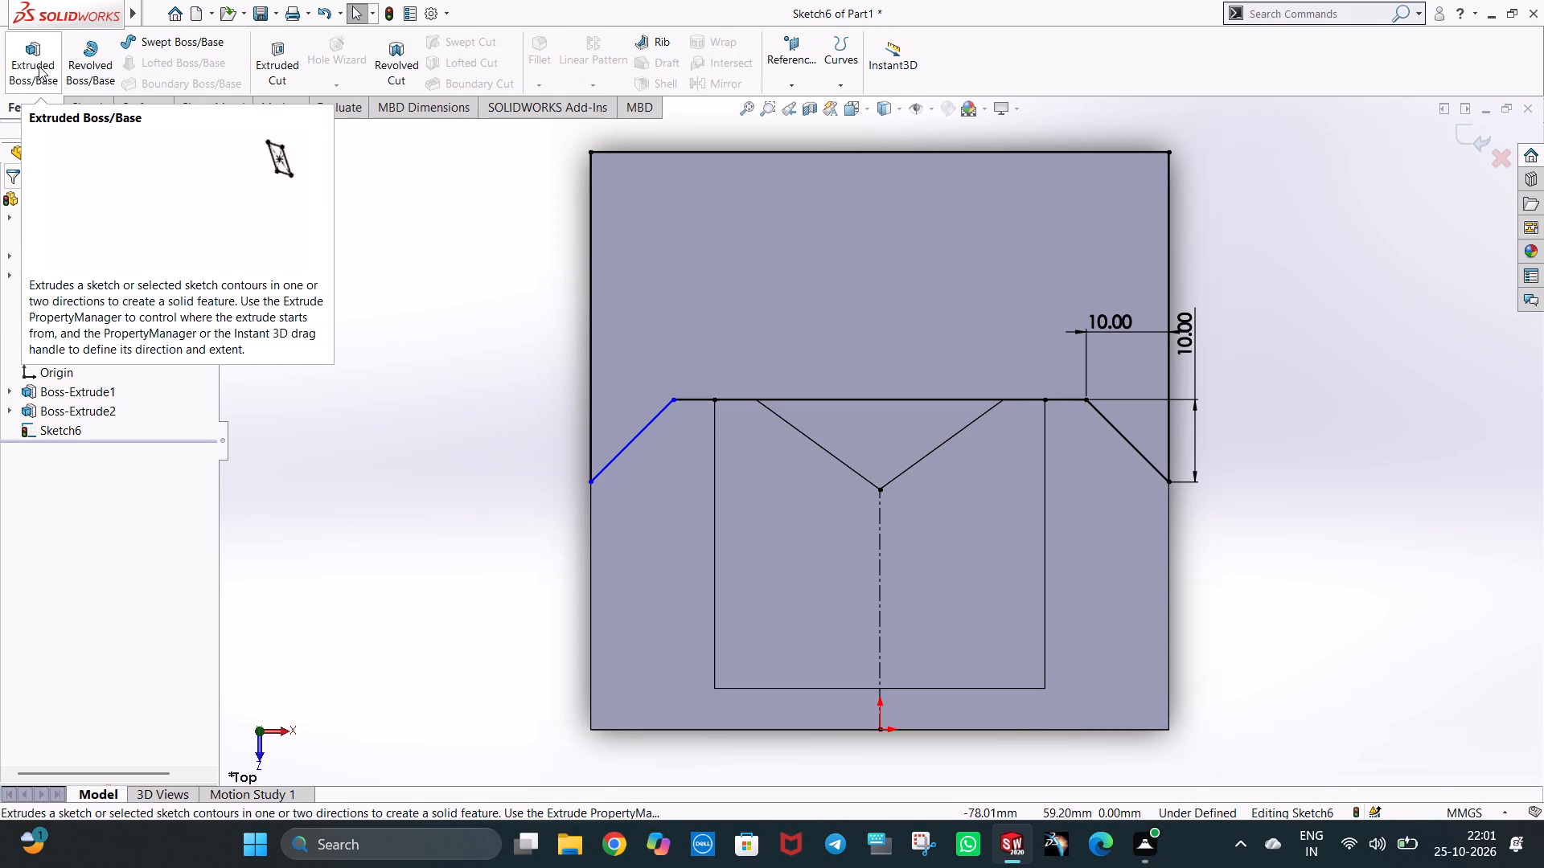
left_click(287, 58)
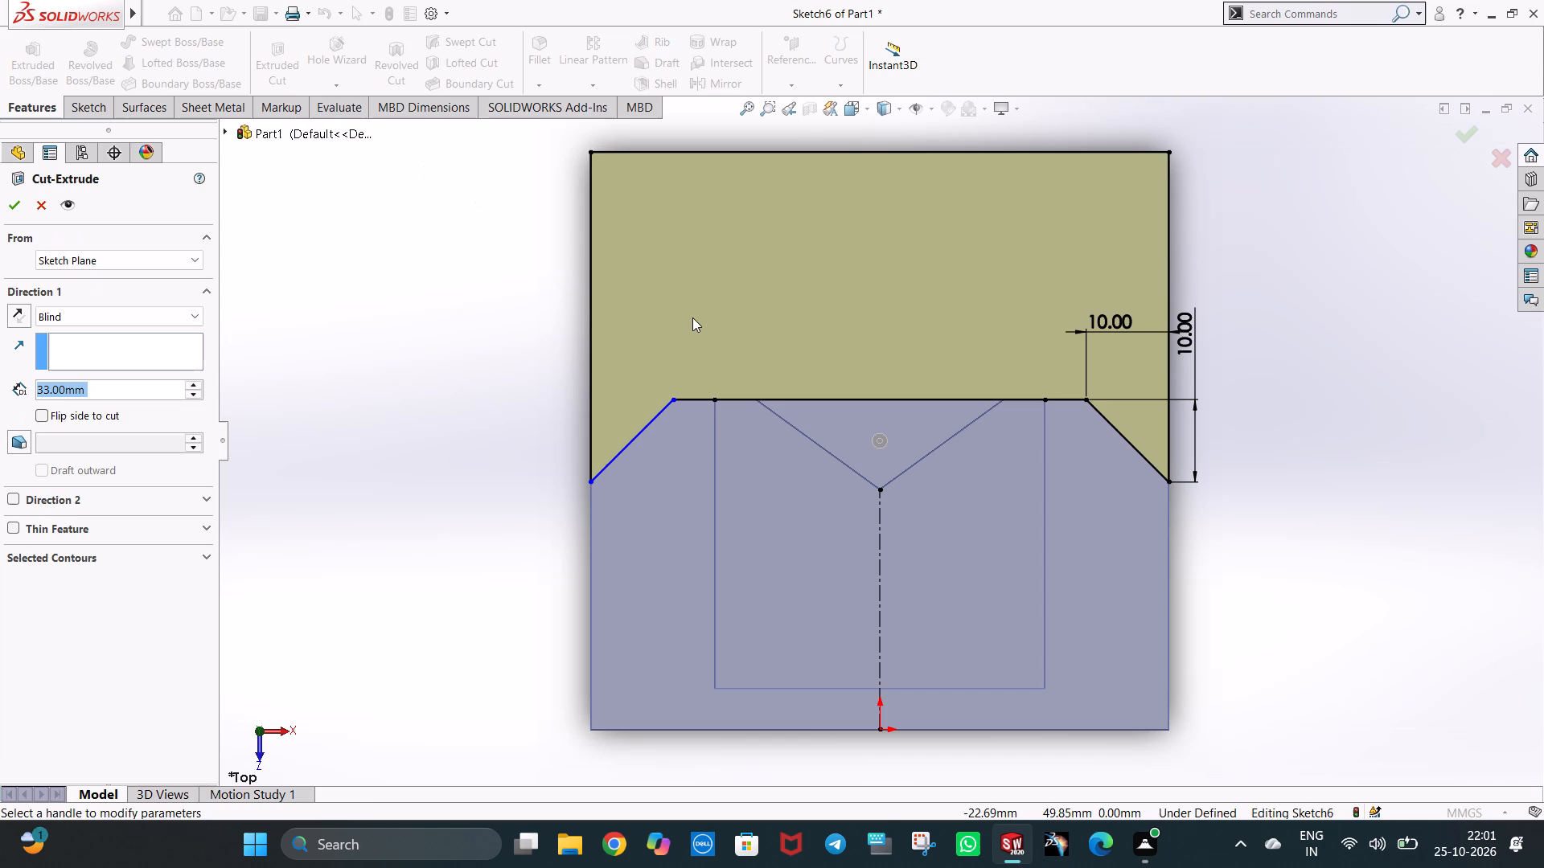
middle_click_drag(938, 497, 827, 559)
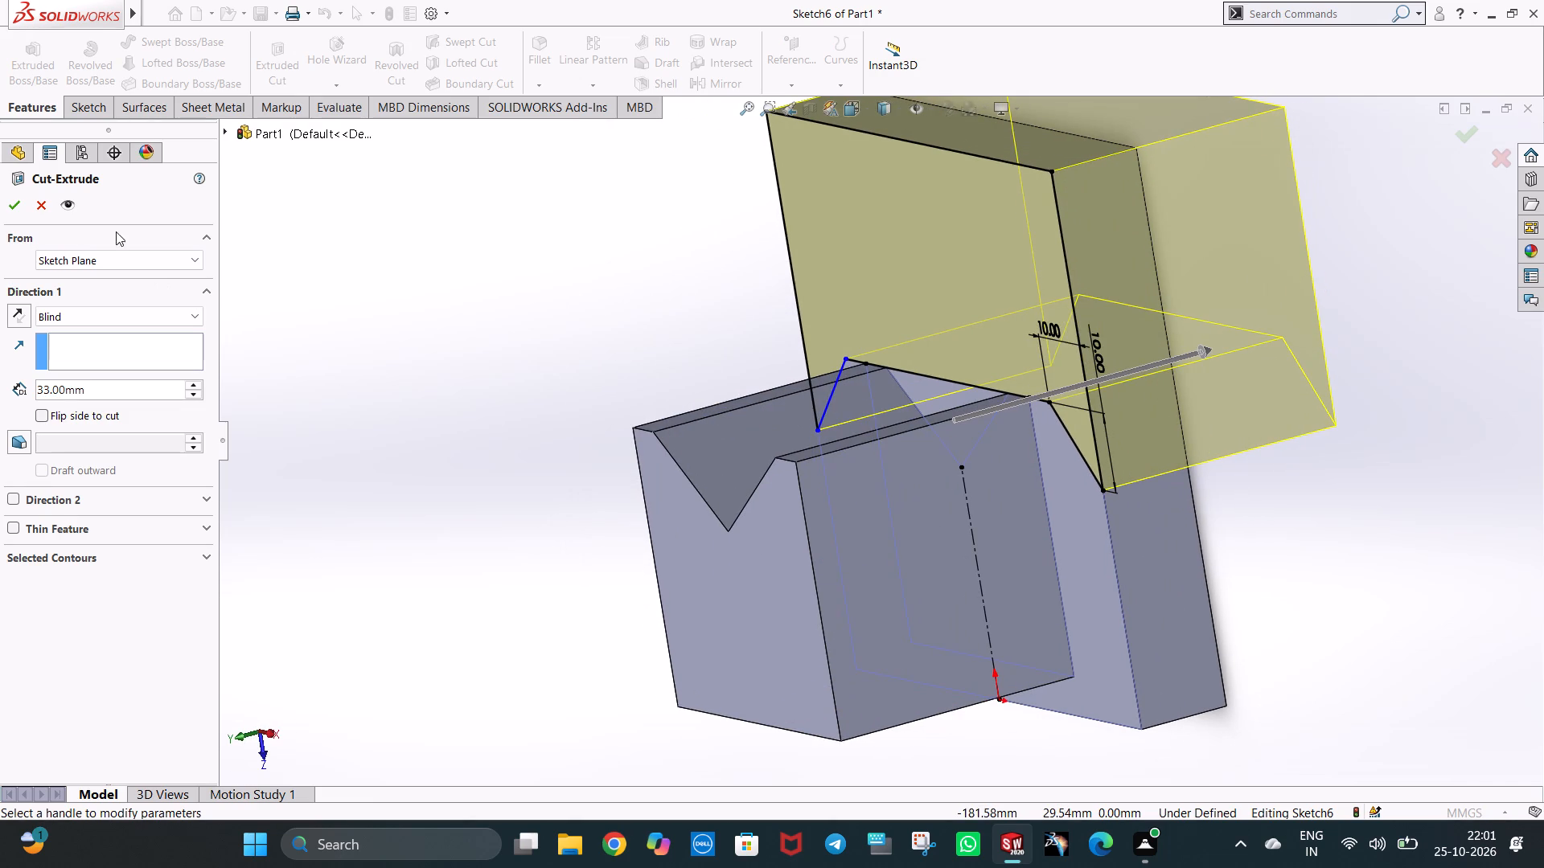
left_click(11, 200)
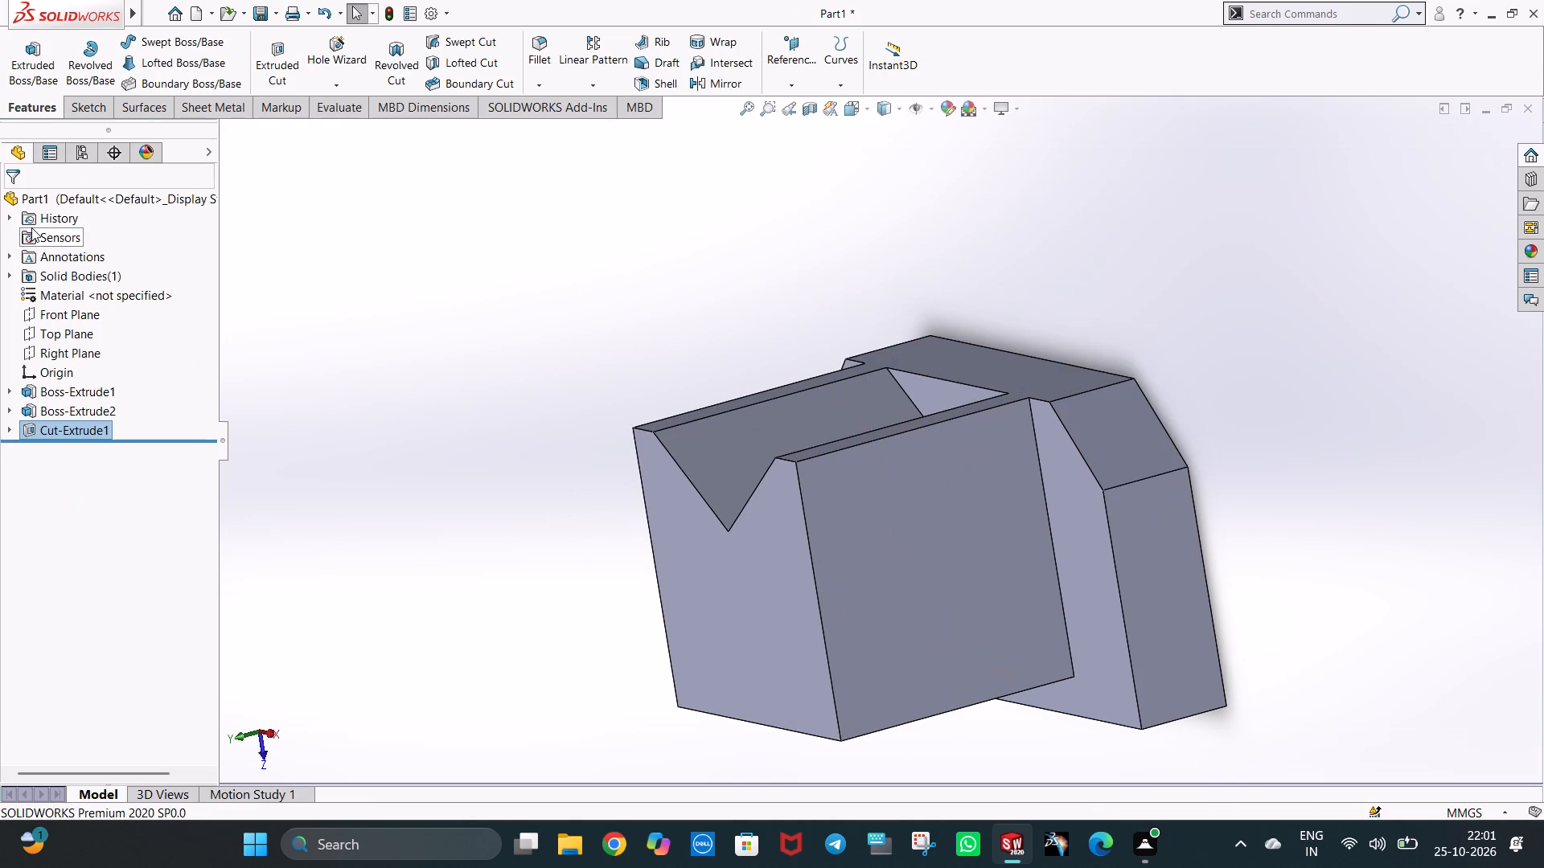
Examine the bracket's trimmed base, chamfered corners and V-notched side from several directions.
key("ctrl+3")
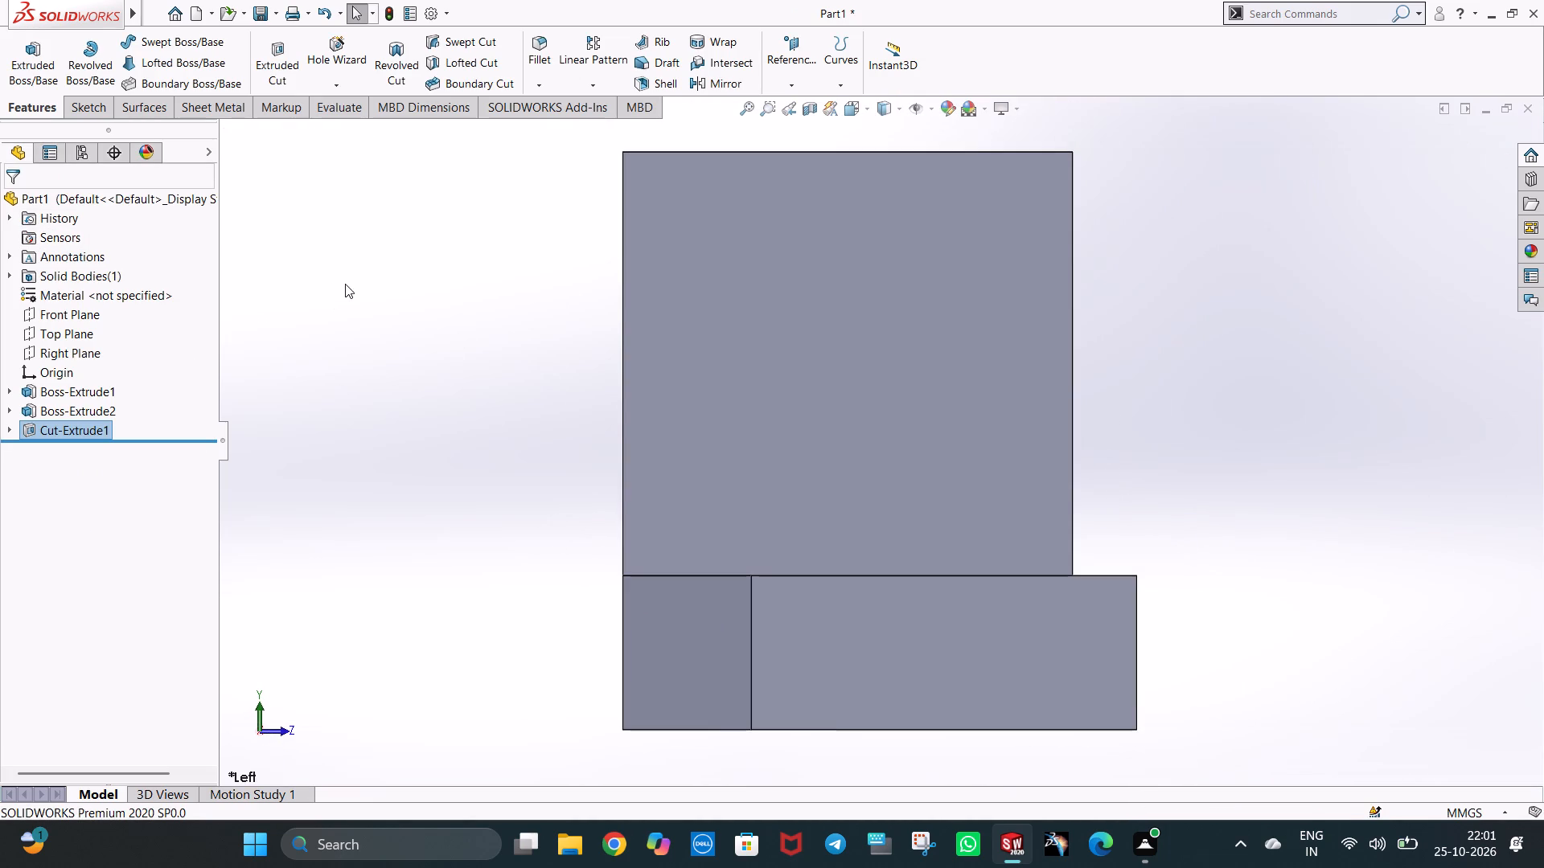
middle_click_drag(588, 437, 396, 436)
middle_click_drag(870, 451, 735, 439)
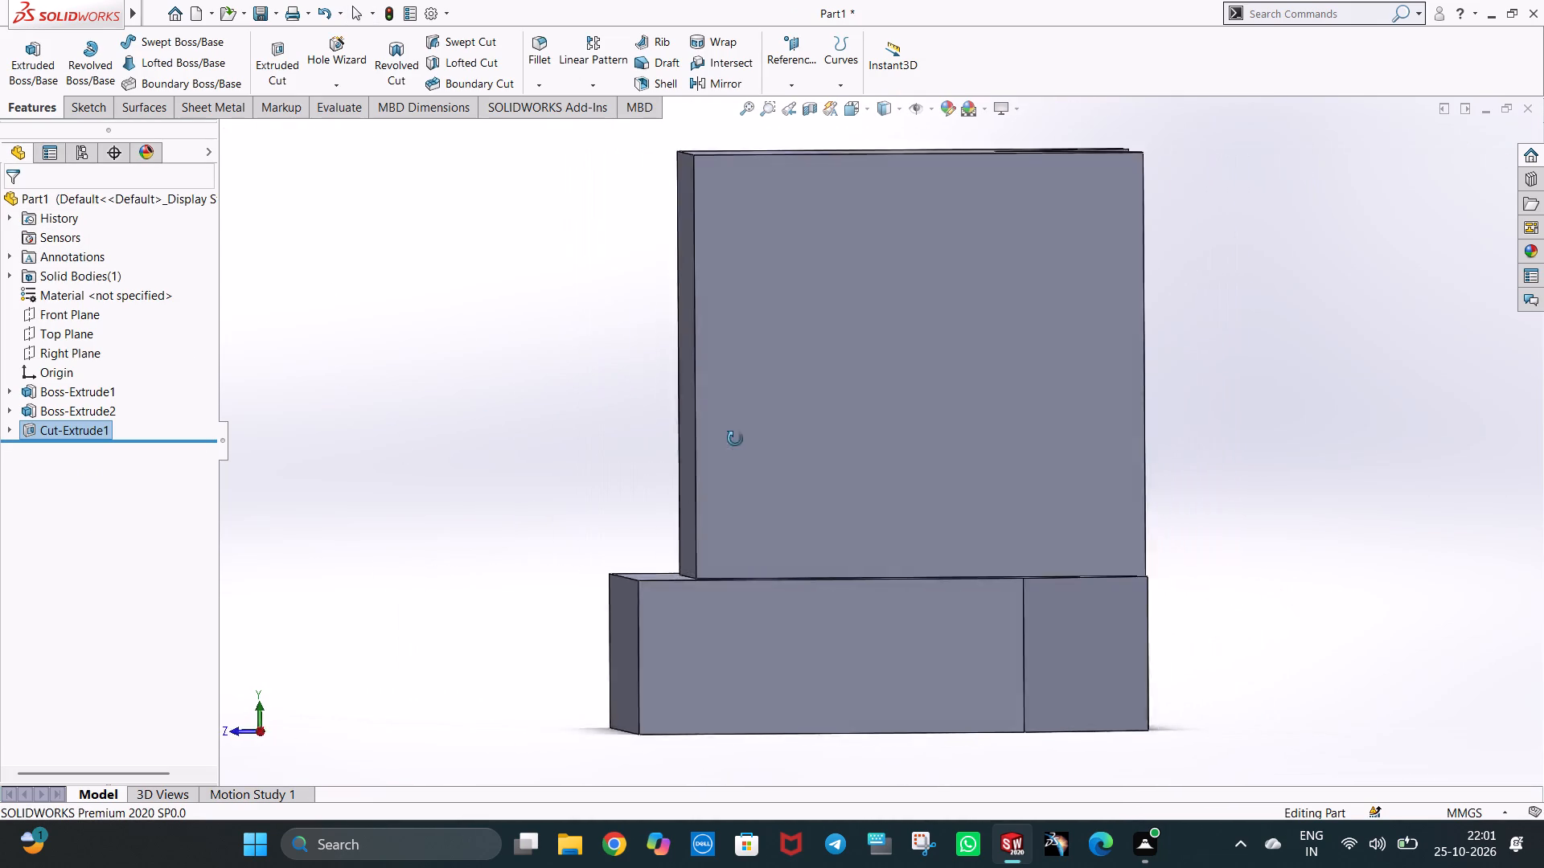
middle_click_drag(735, 439, 668, 440)
scroll(691, 444, "down", 1)
middle_click_drag(1037, 455, 856, 495)
scroll(858, 485, "up", 2)
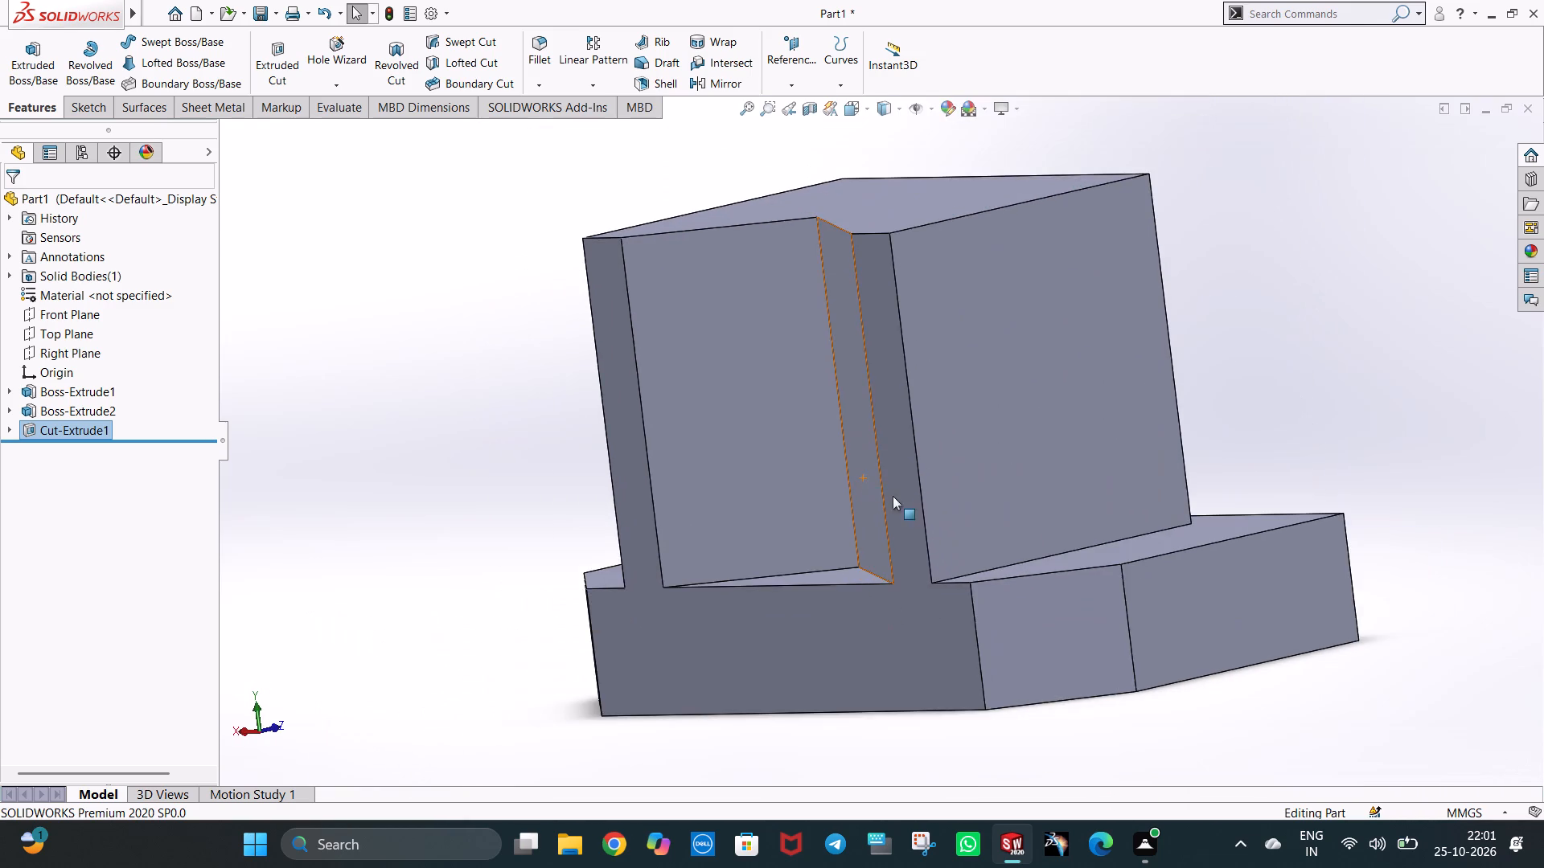
middle_click_drag(893, 496, 1029, 439)
middle_click_drag(910, 436, 956, 497)
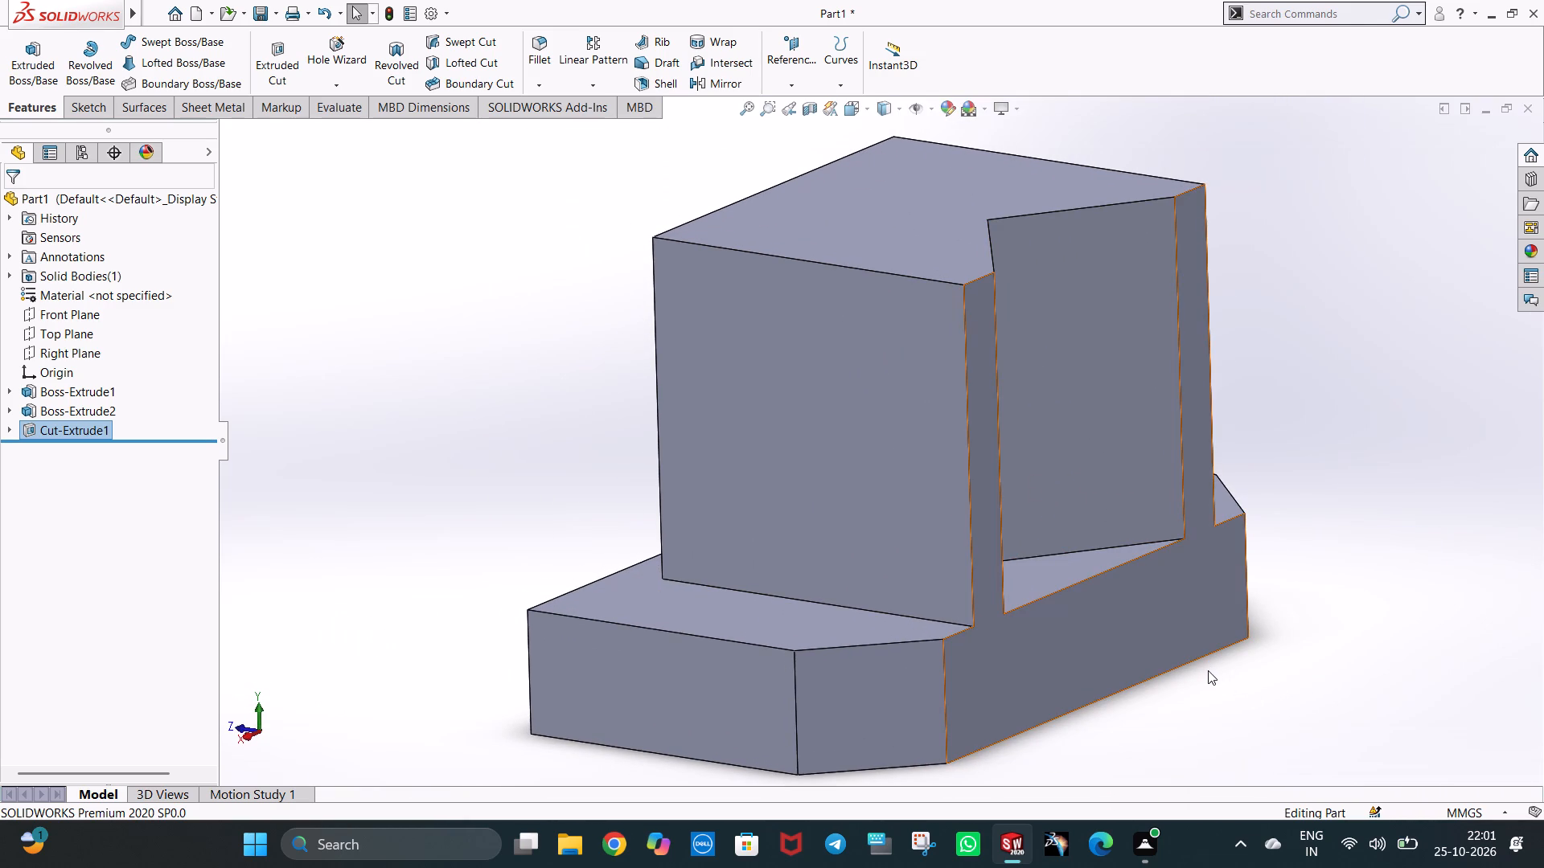
Start a sketch on the flat notch-side face shared by the base block and the boss's two upright strips.
key("ctrl+3")
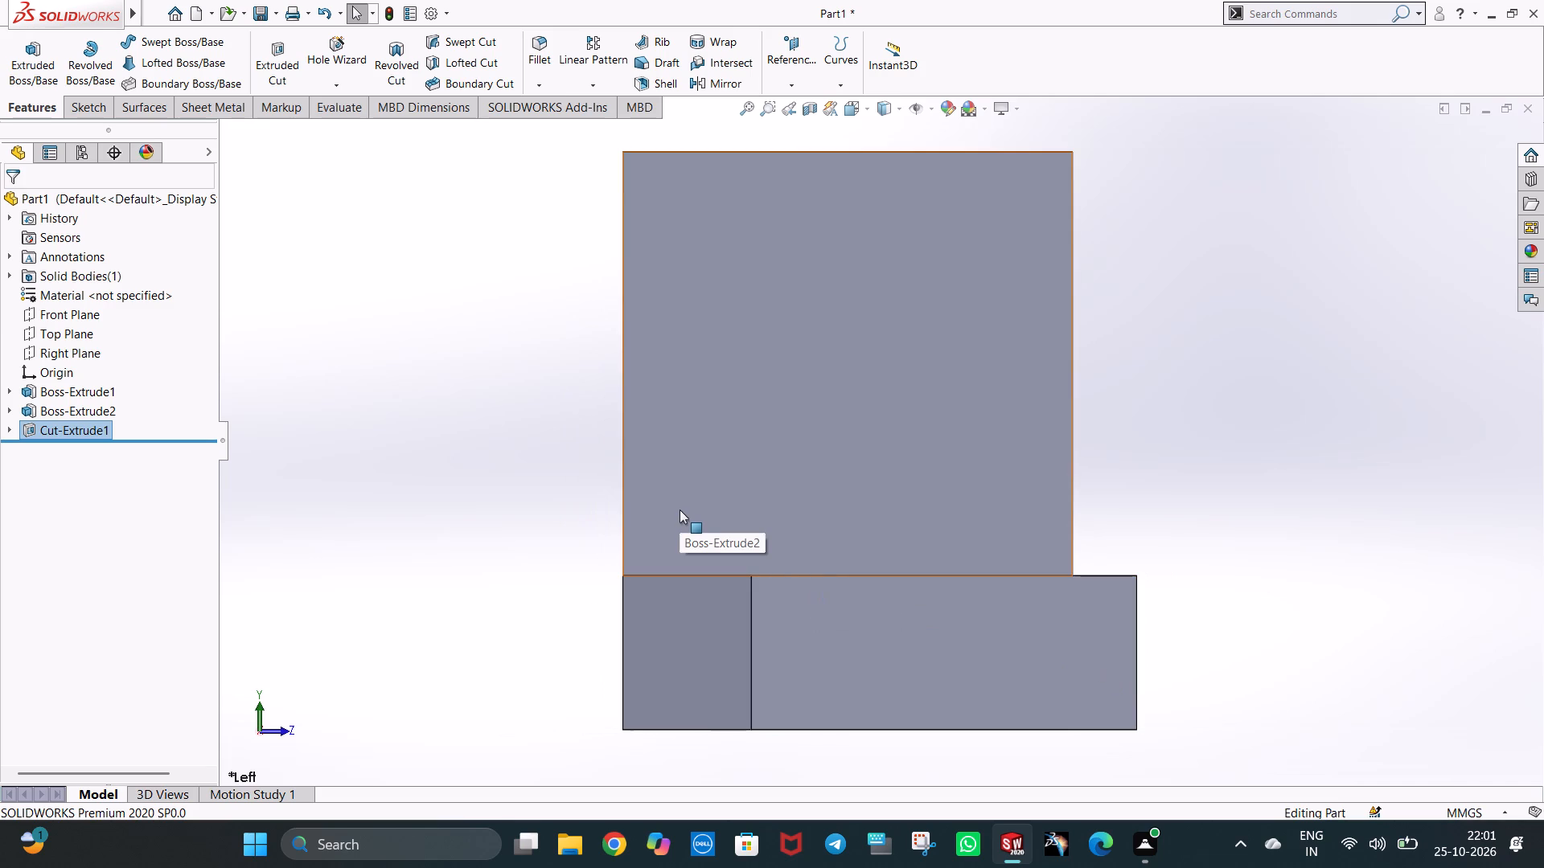
middle_click_drag(622, 527, 667, 506)
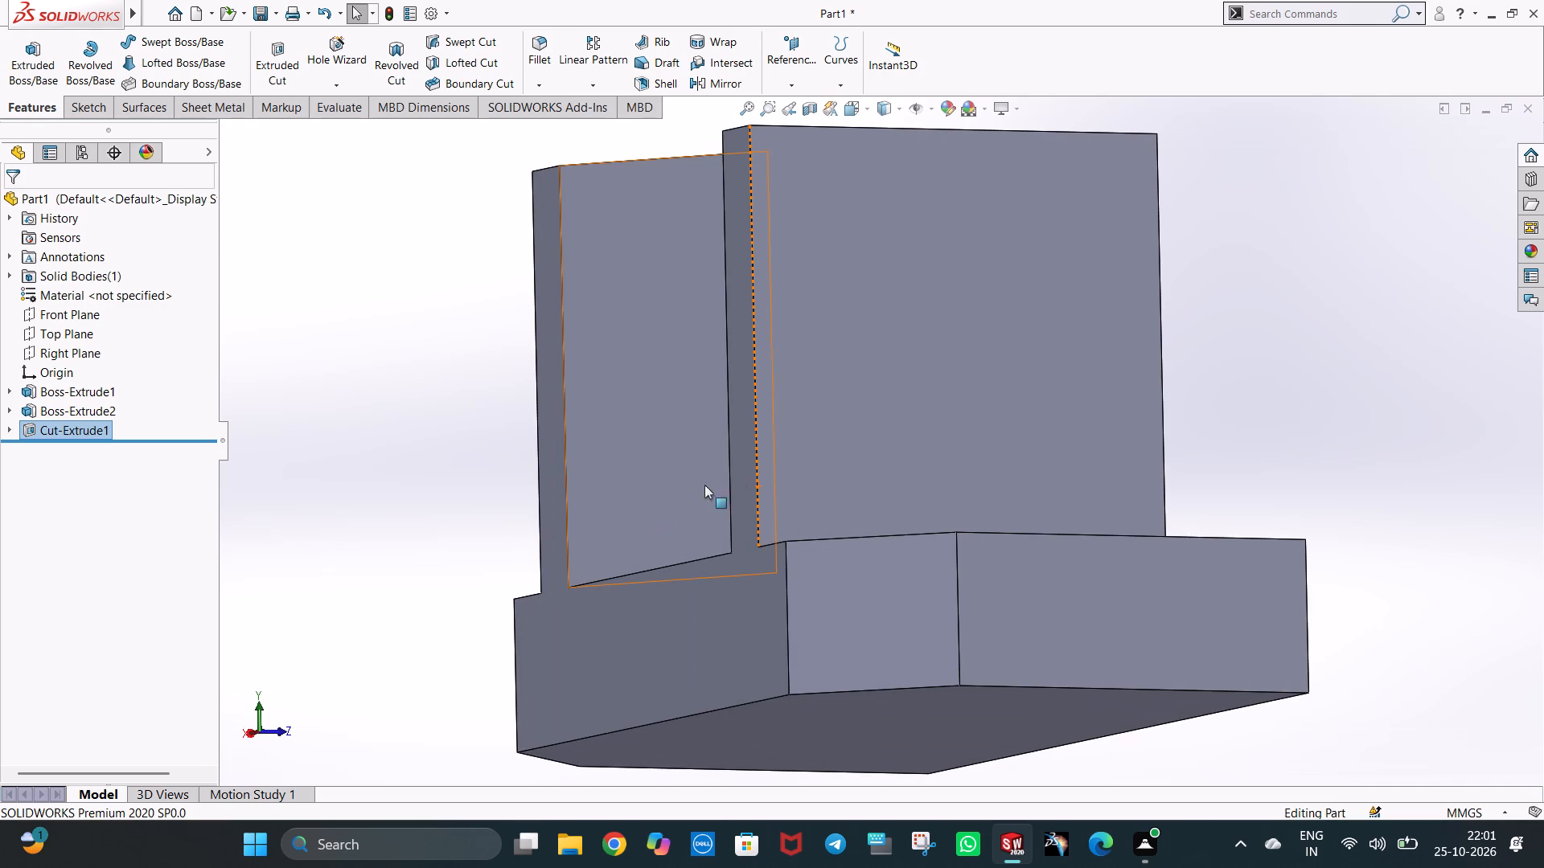
right_click(686, 611)
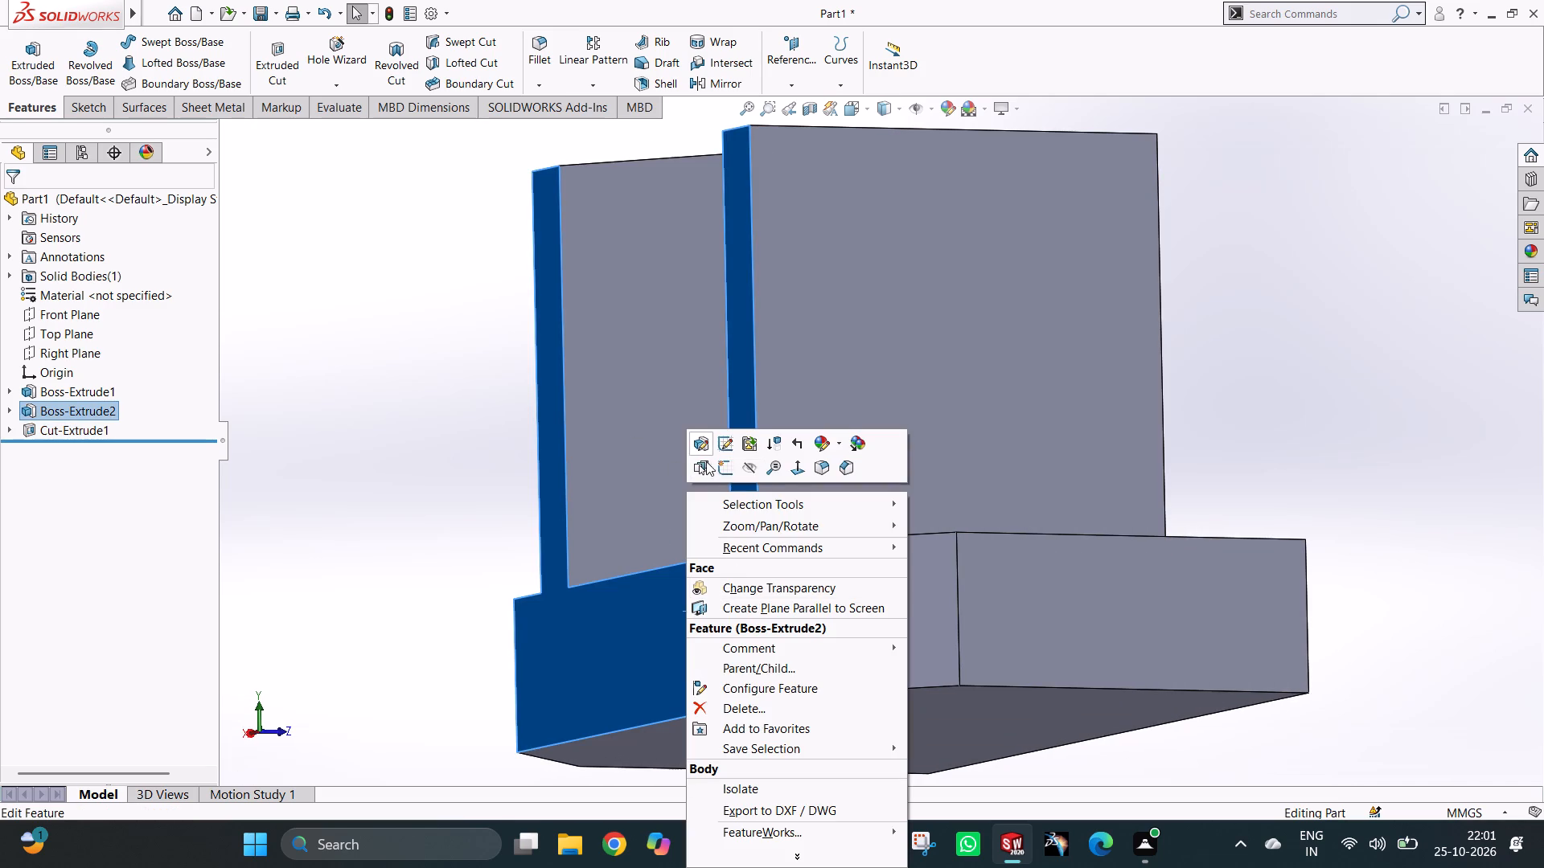
left_click(722, 469)
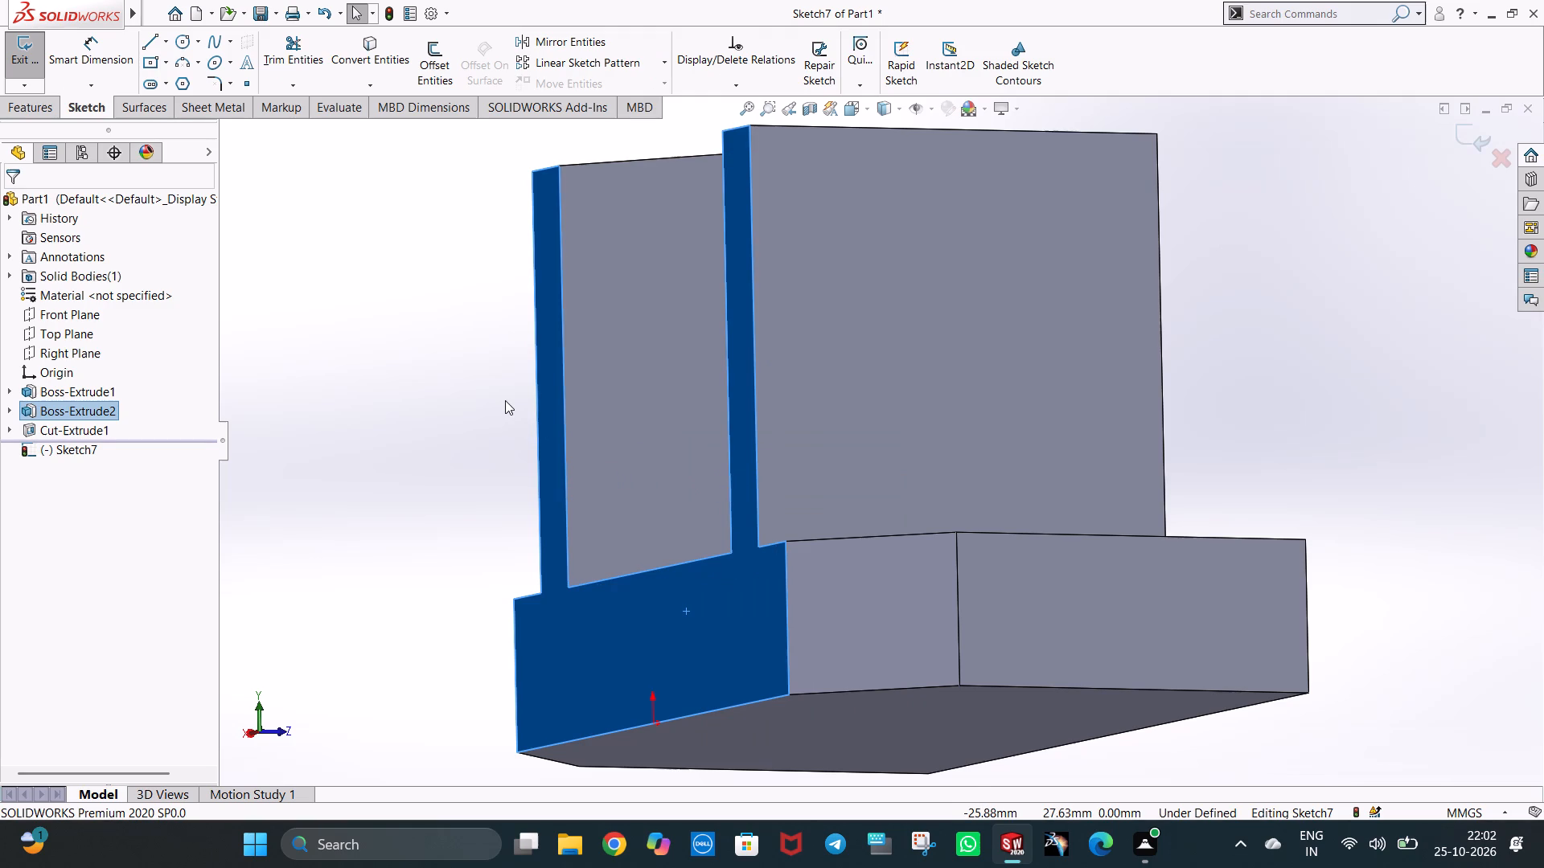
Draw a vertical line from the origin up the notch-side face and set its length to 30 mm.
middle_click_drag(699, 484, 792, 560)
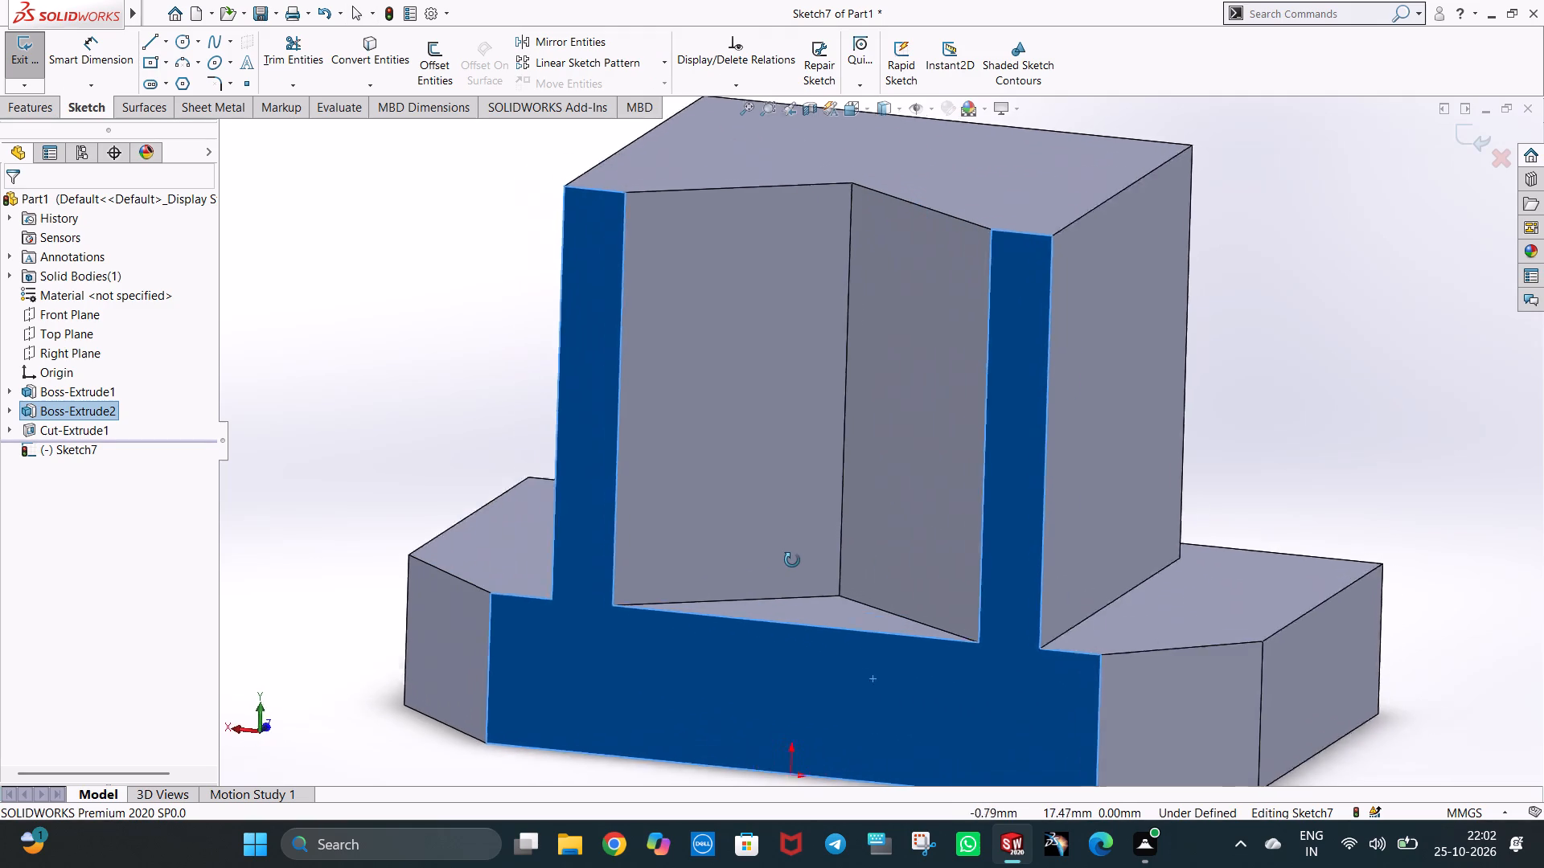
middle_click_drag(792, 560, 745, 483)
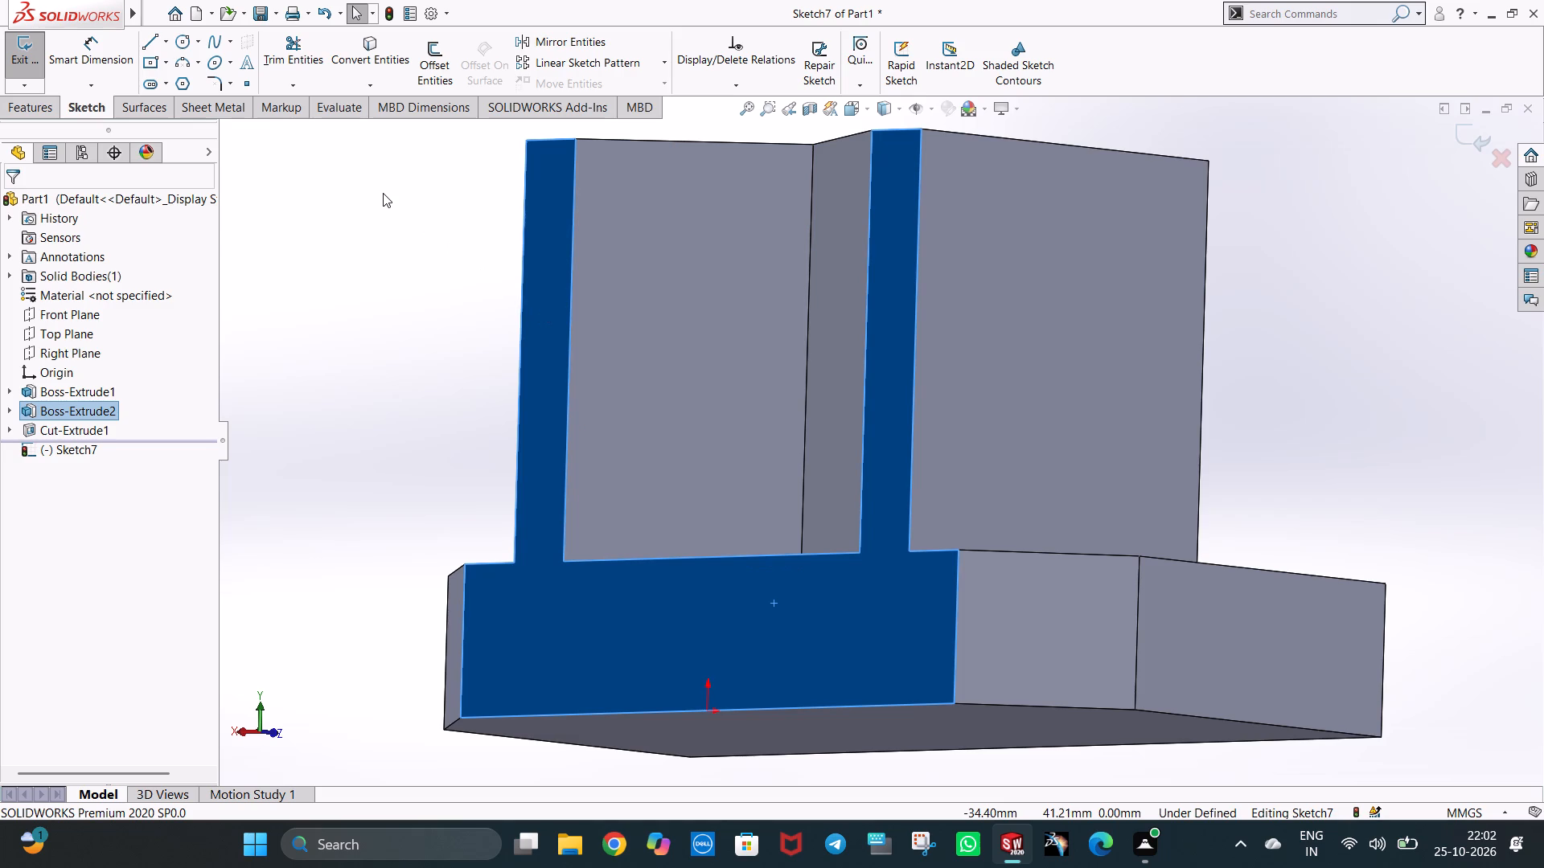
left_click(147, 42)
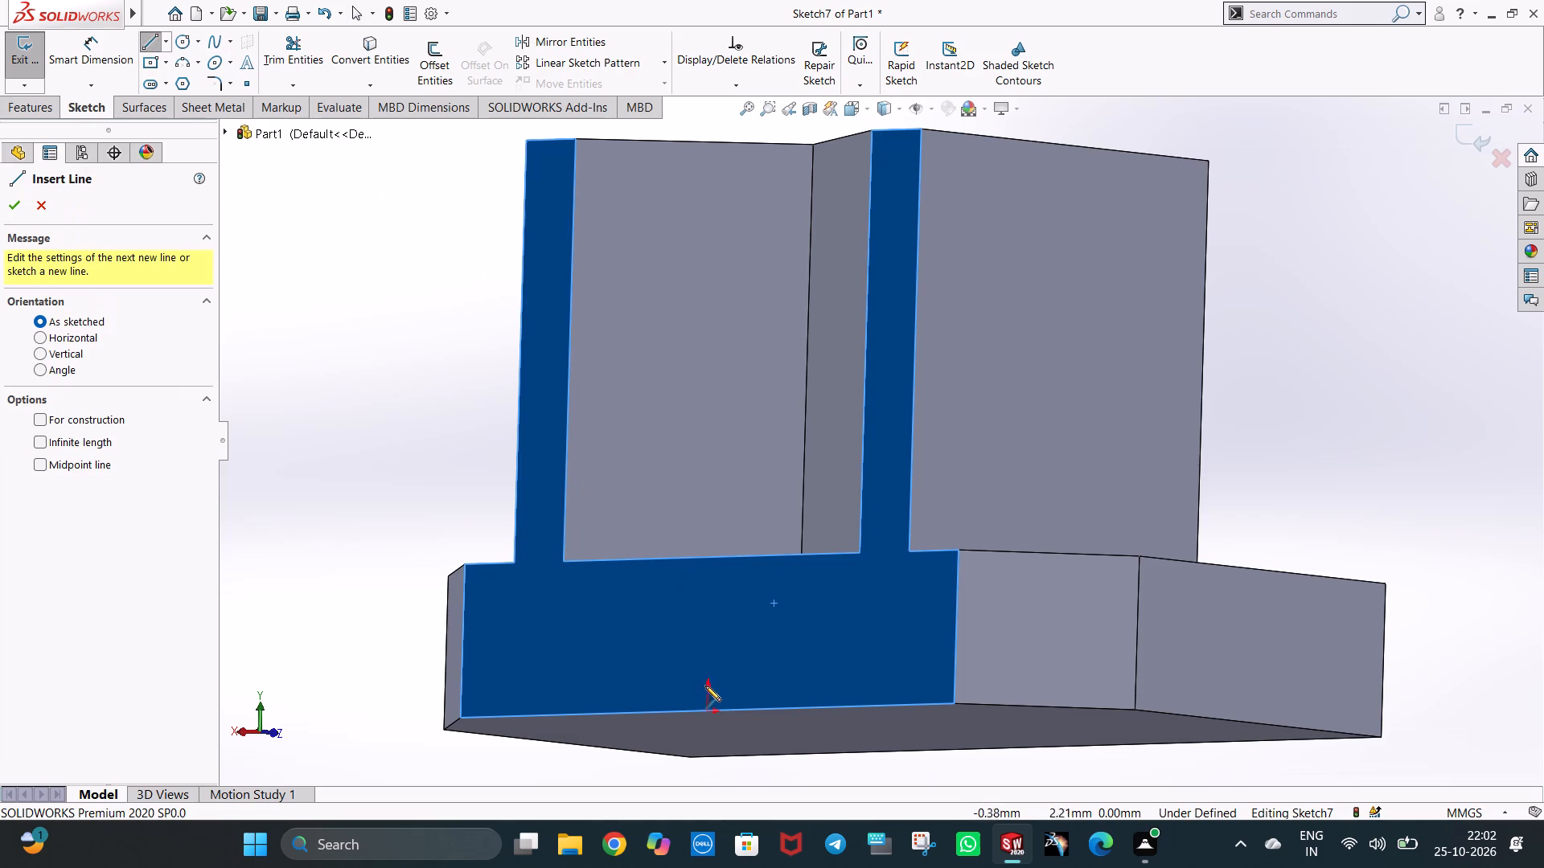
left_click(707, 710)
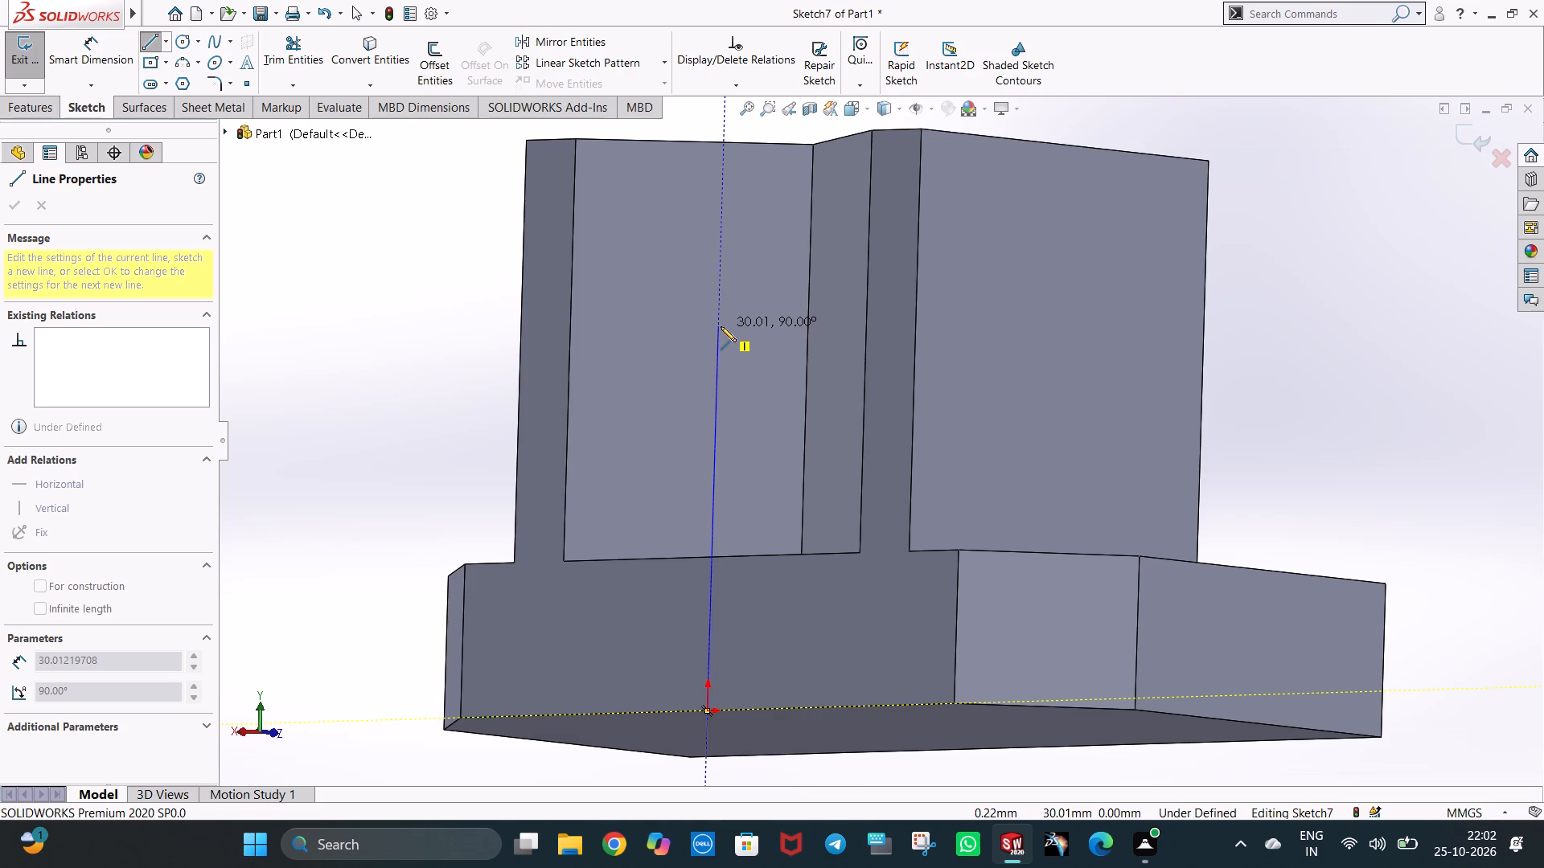
left_click(721, 326)
type("30")
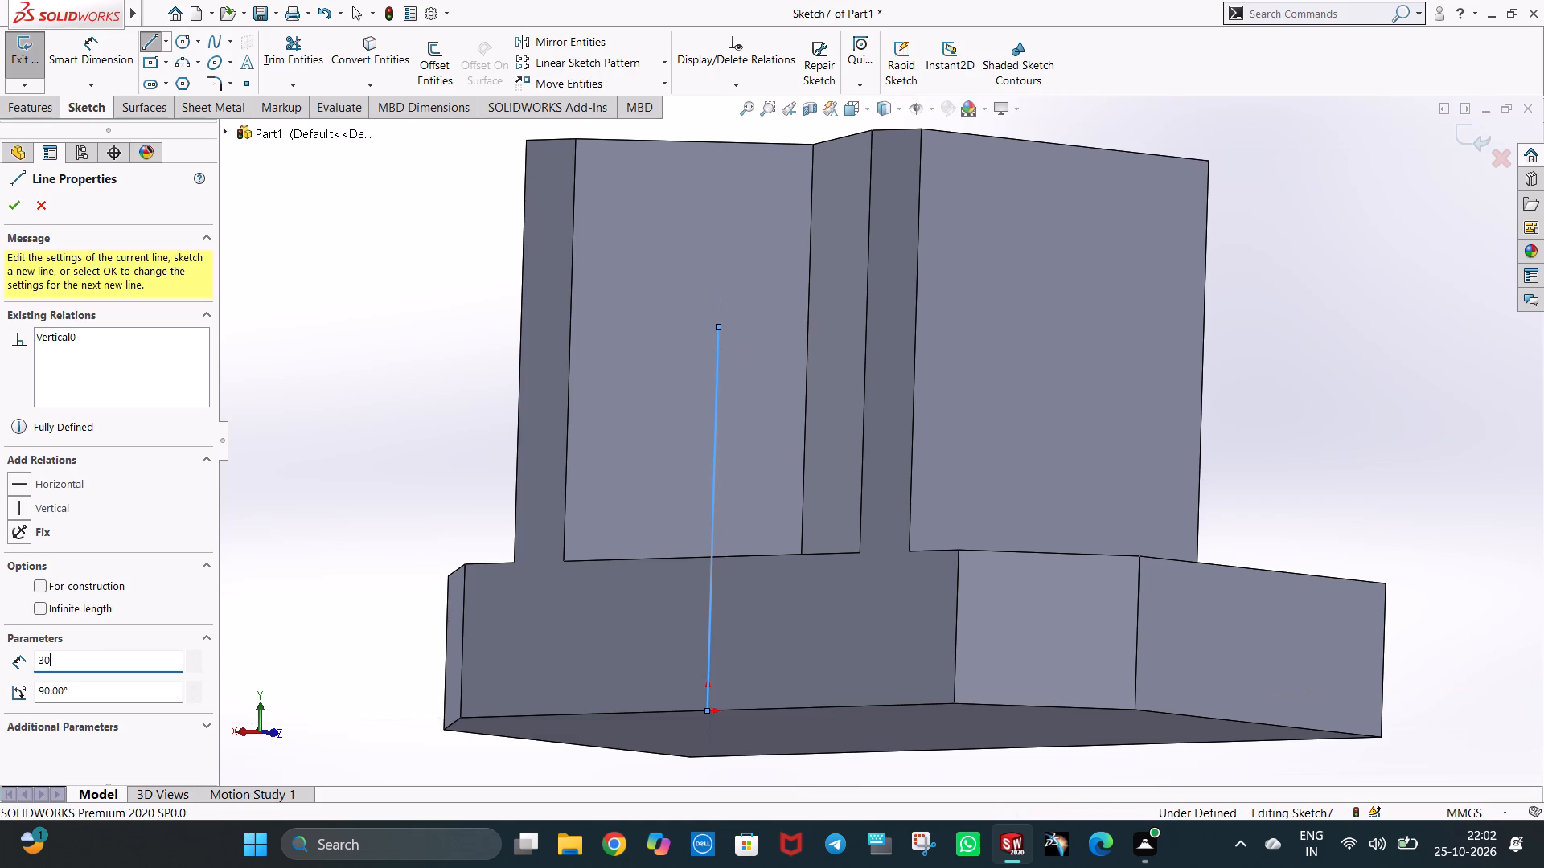
key("Return")
Examine the 30 mm line's position on the notch-side face from several angles and from the top and side.
middle_click_drag(803, 330, 826, 382)
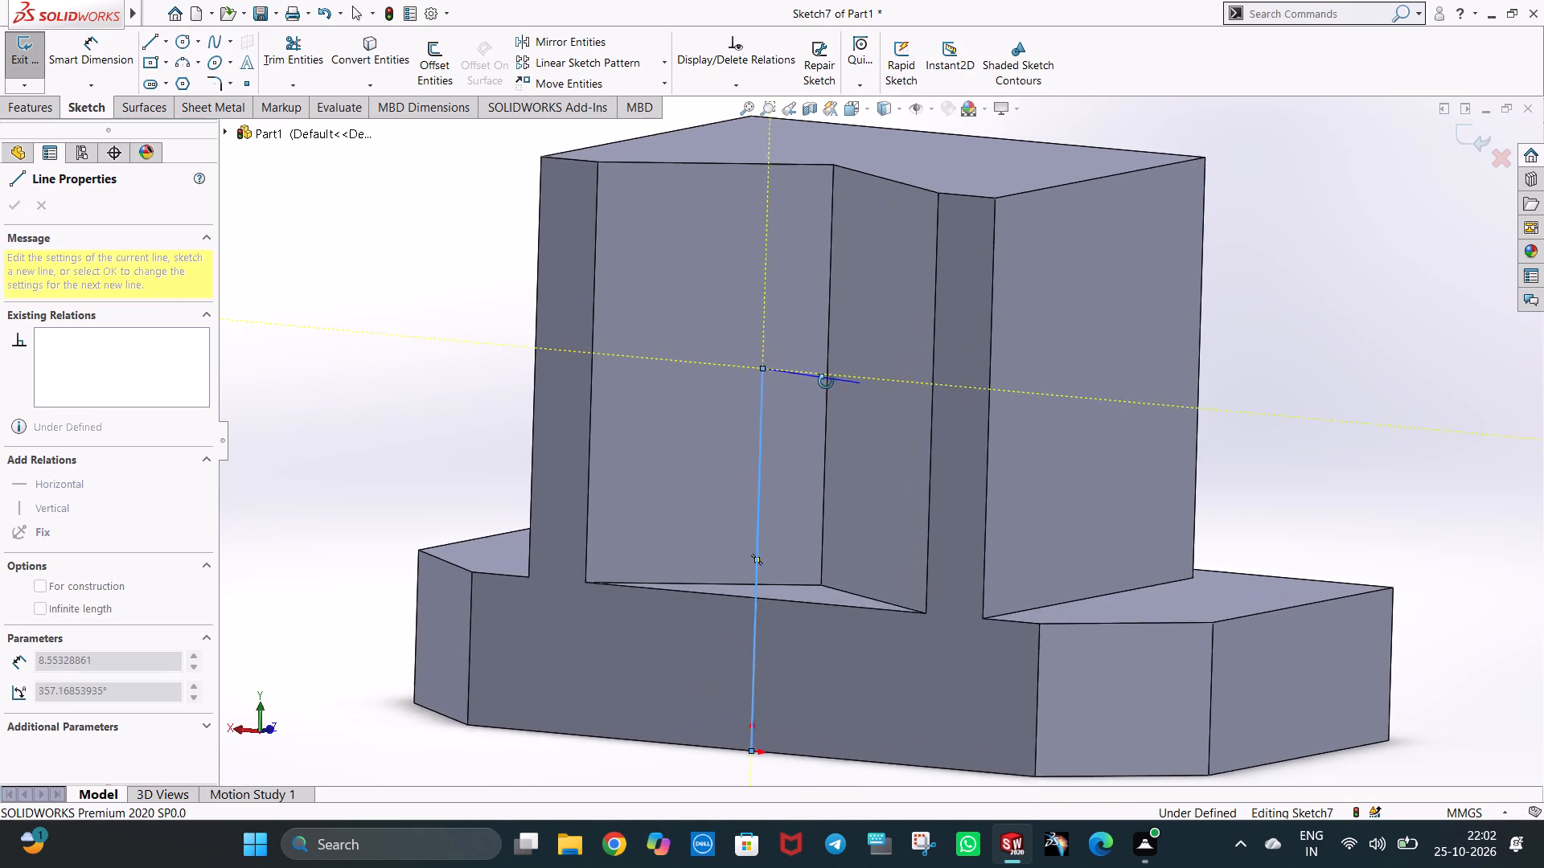
middle_click_drag(826, 382, 827, 385)
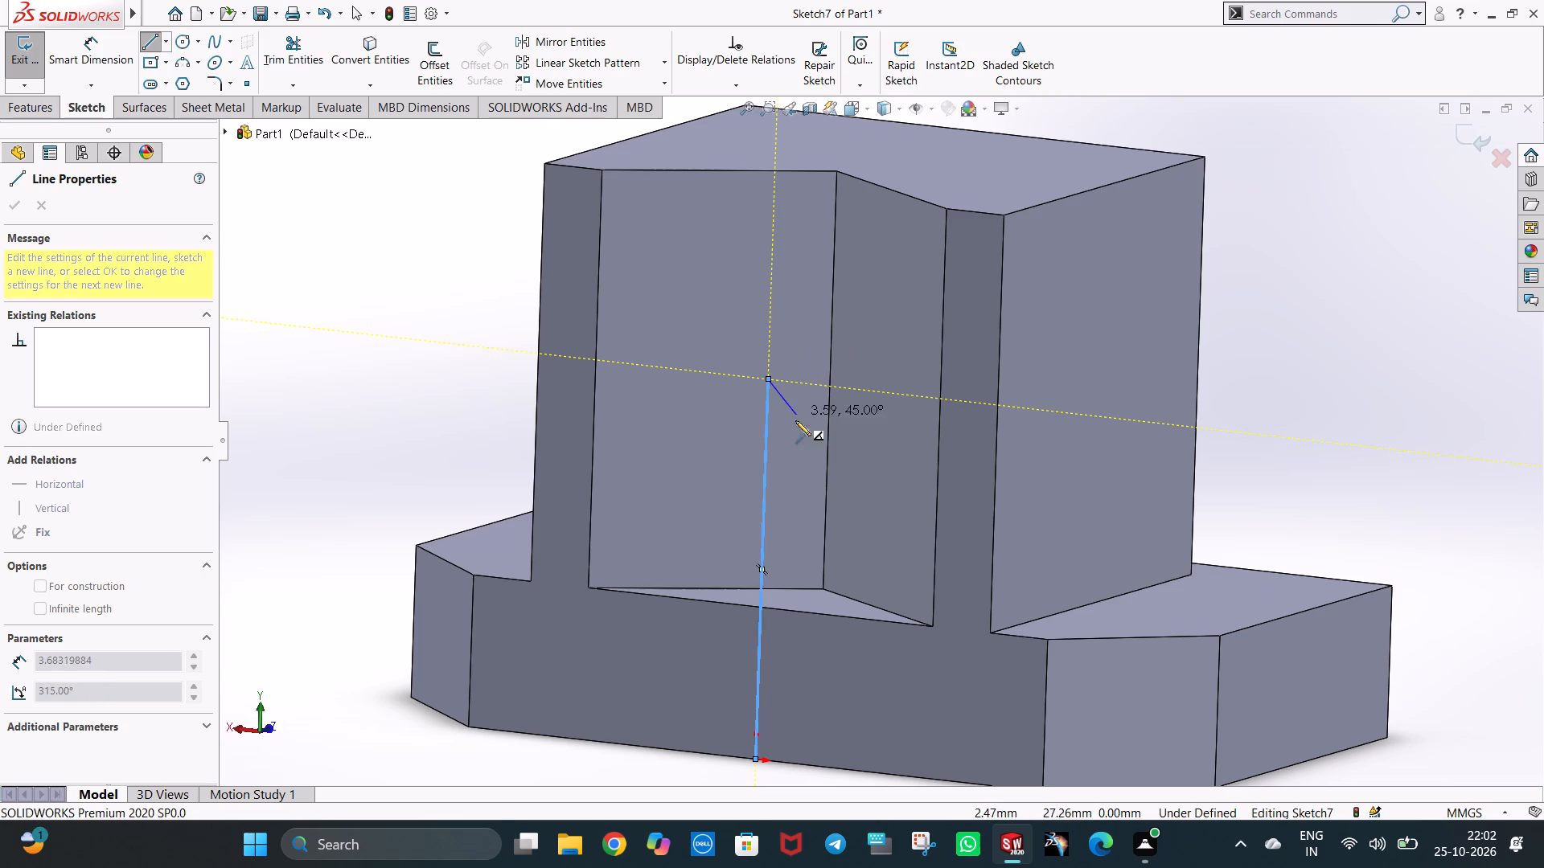
scroll(810, 396, "up", 2)
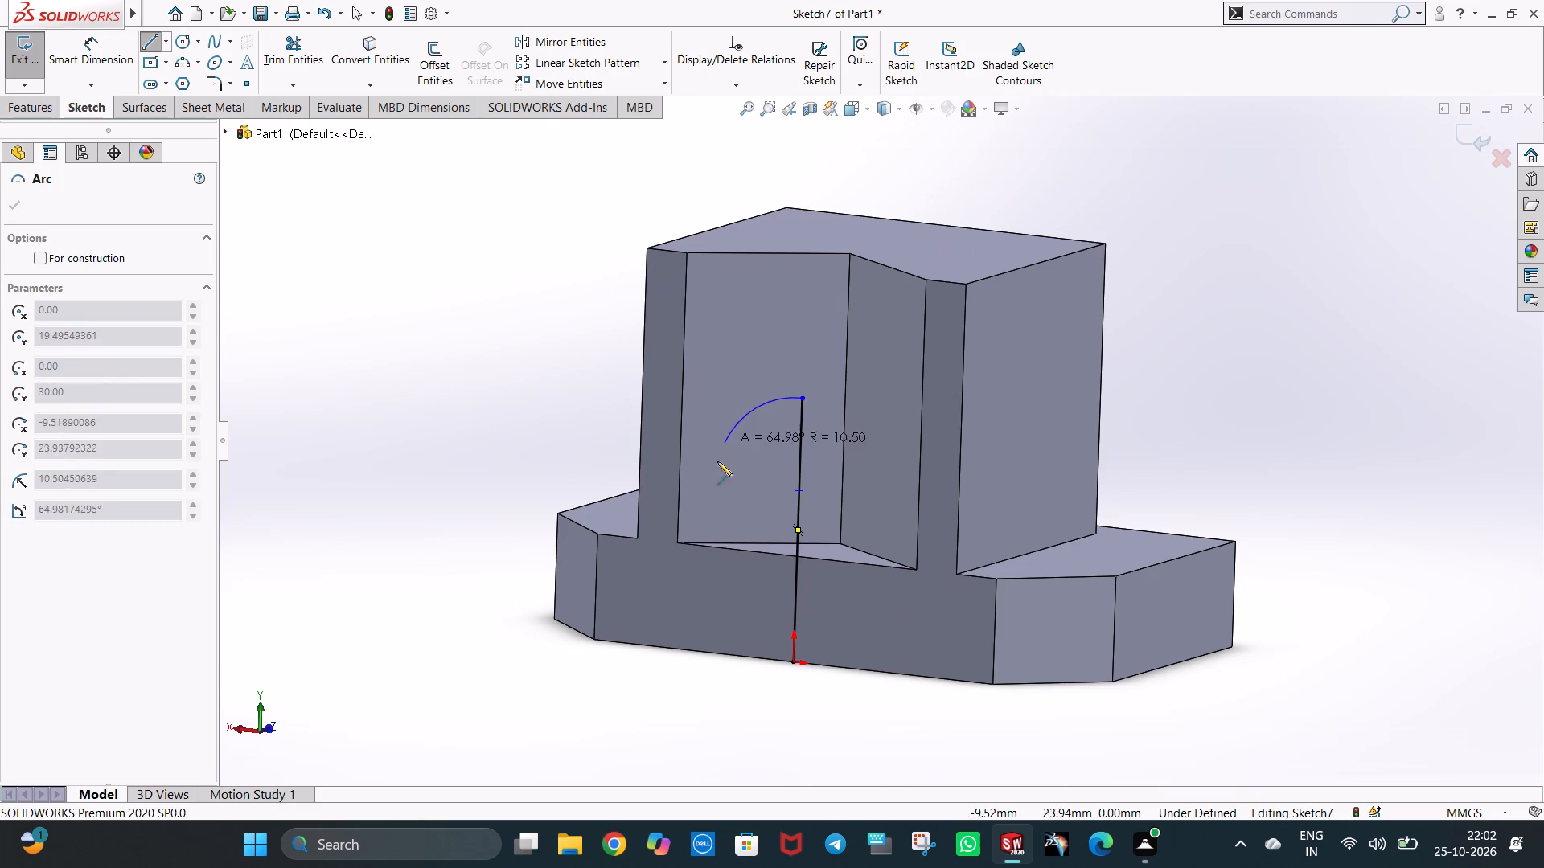
middle_click_drag(789, 655, 721, 624)
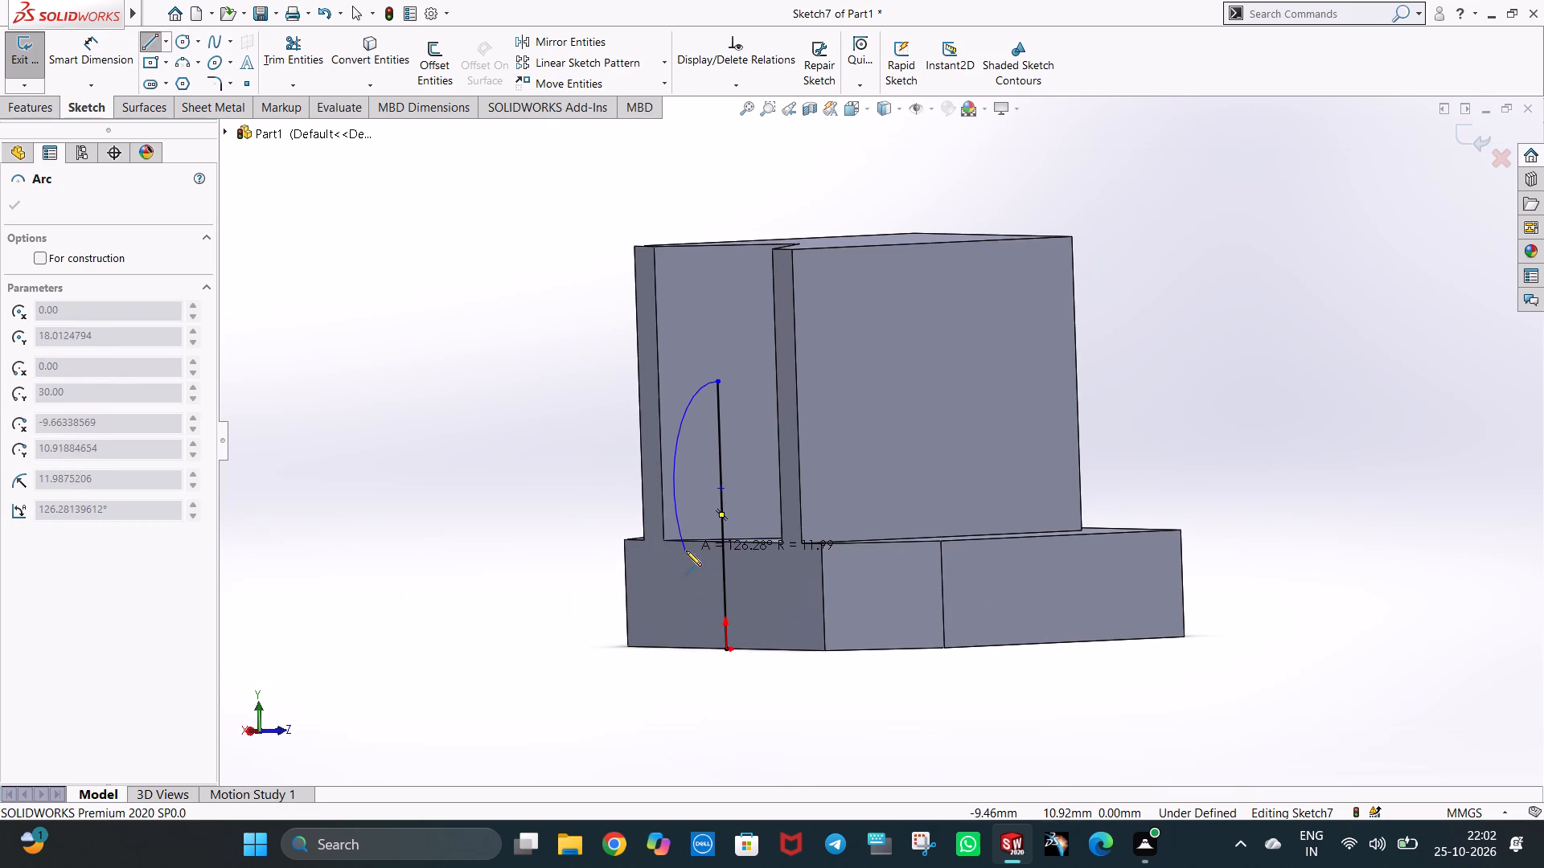
middle_click_drag(687, 551, 849, 570)
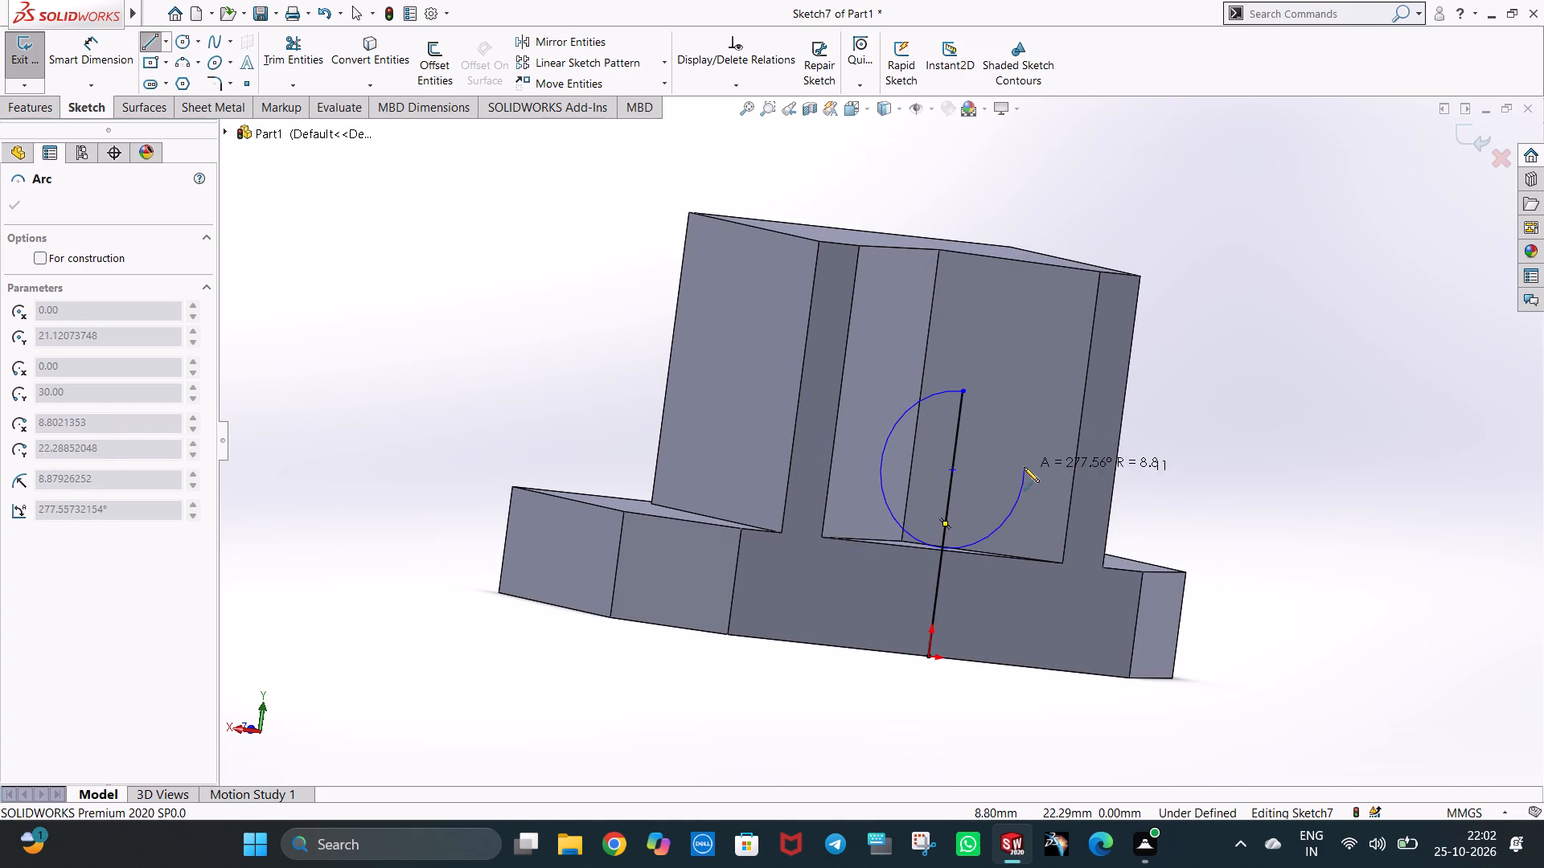
key("Escape")
key("Escape")
key("ctrl+5")
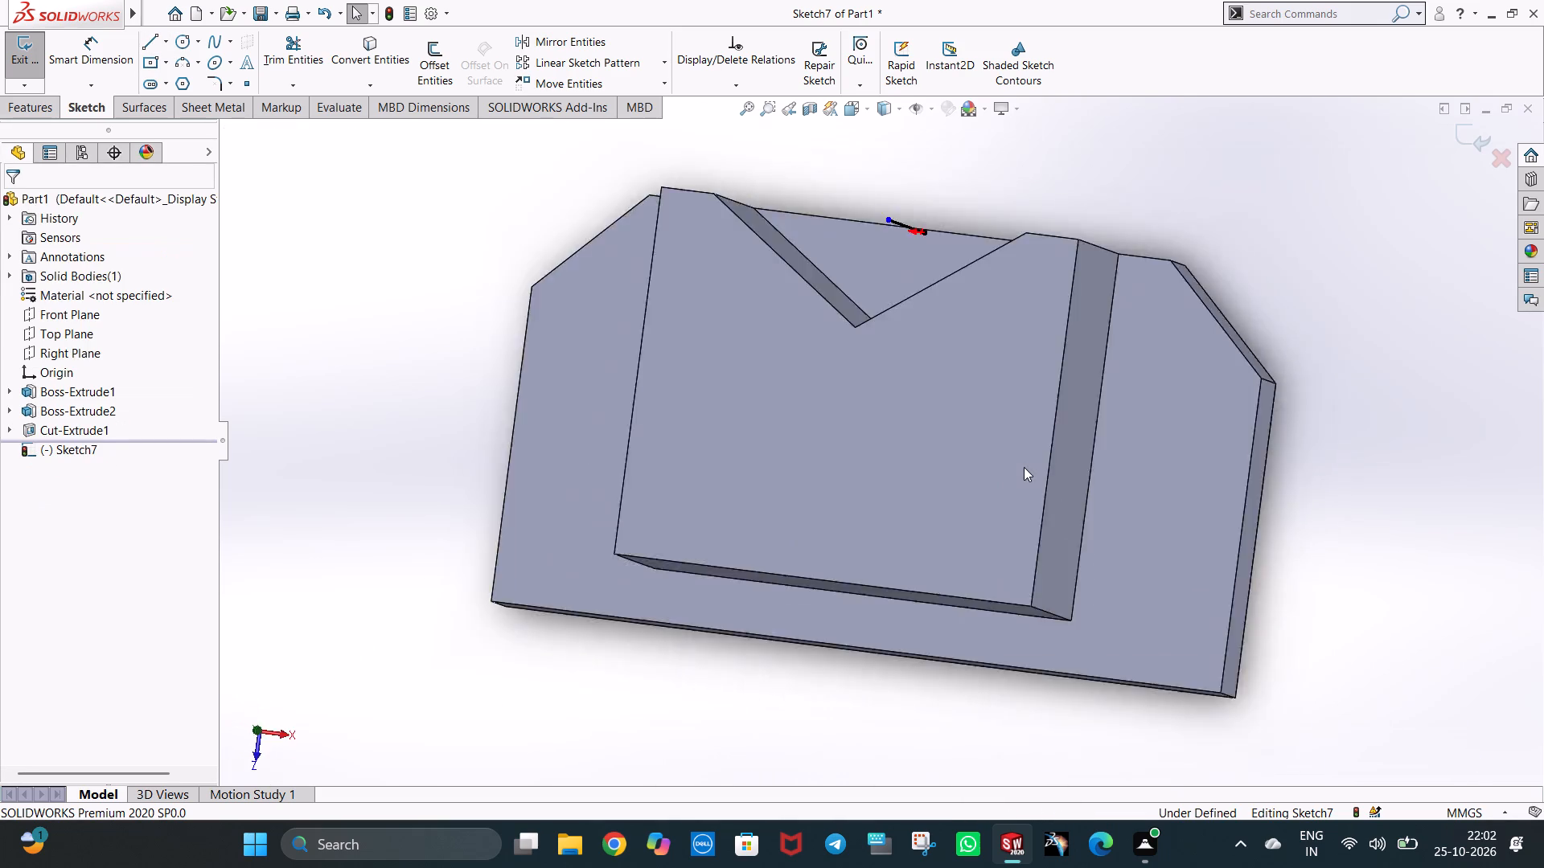
scroll(1004, 386, "up", 3)
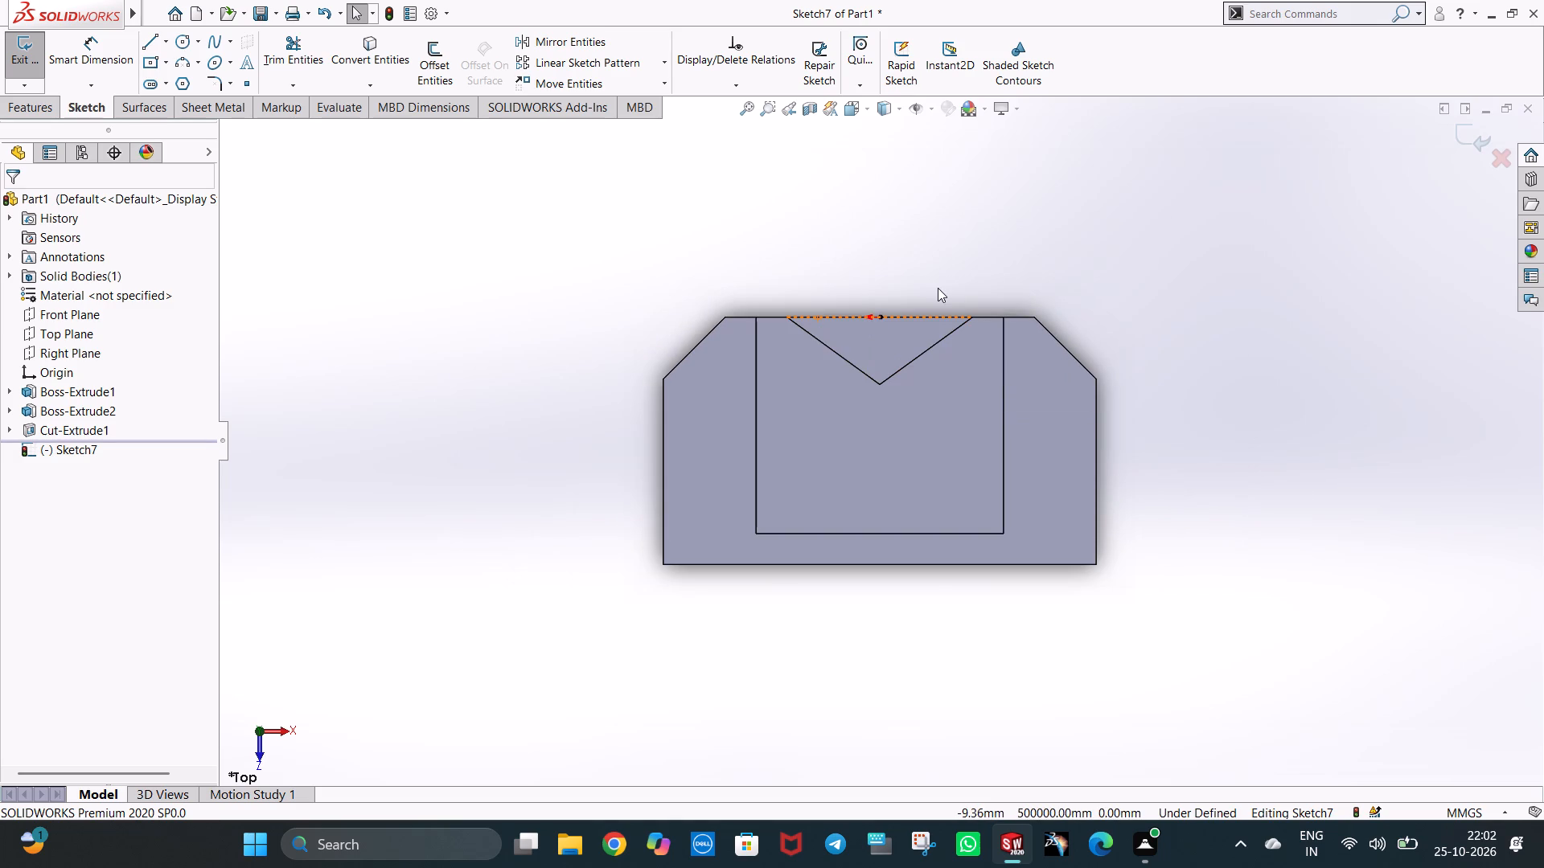
key("ctrl+3")
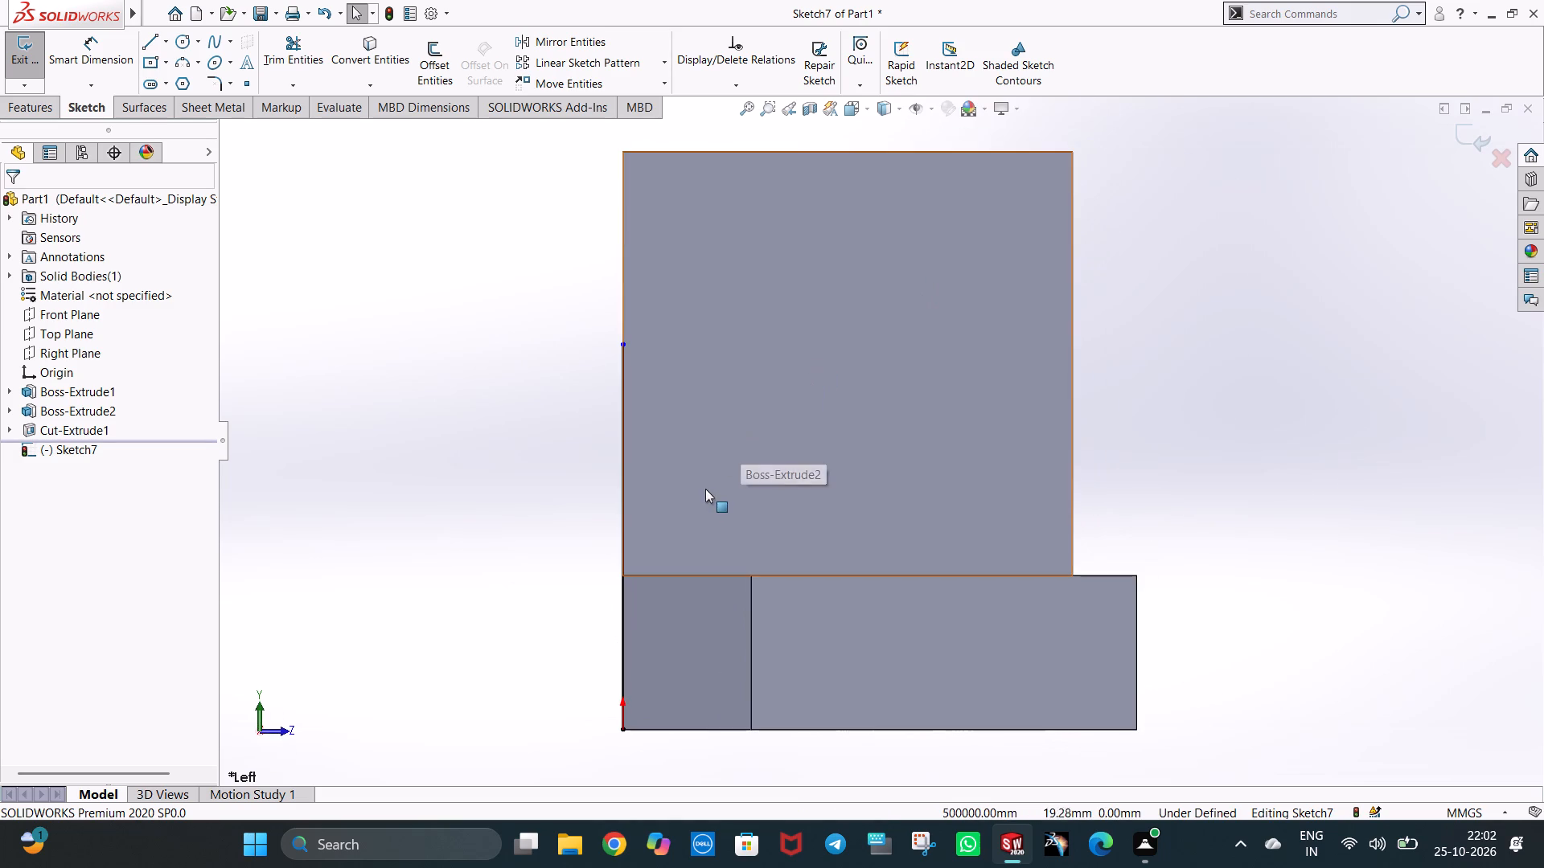
middle_click_drag(704, 490, 774, 502)
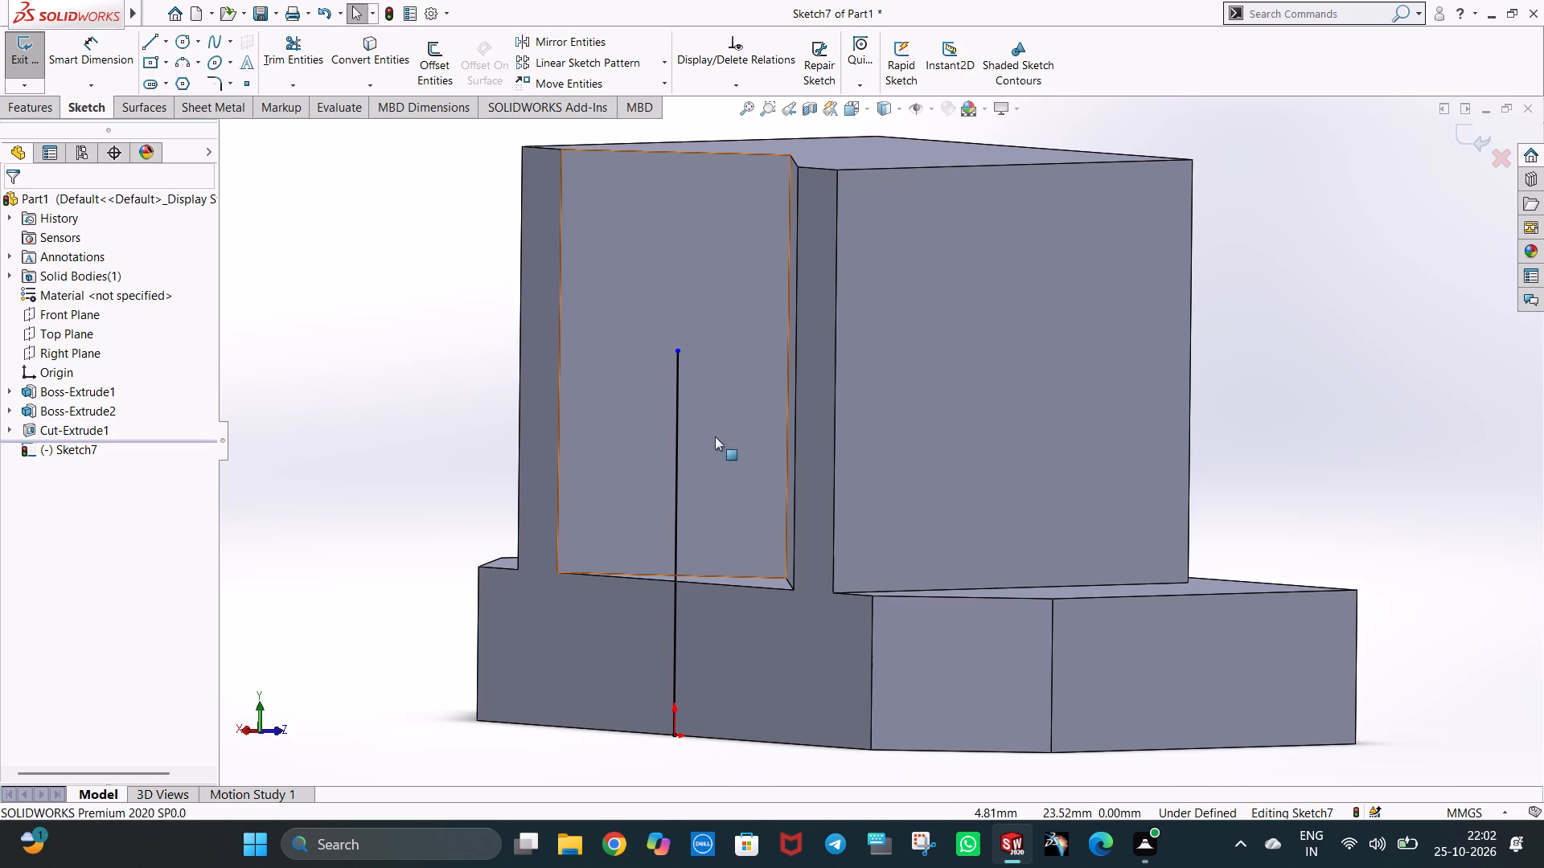
Delete the 30 mm vertical line from the notch-side face sketch.
key("ctrl+8")
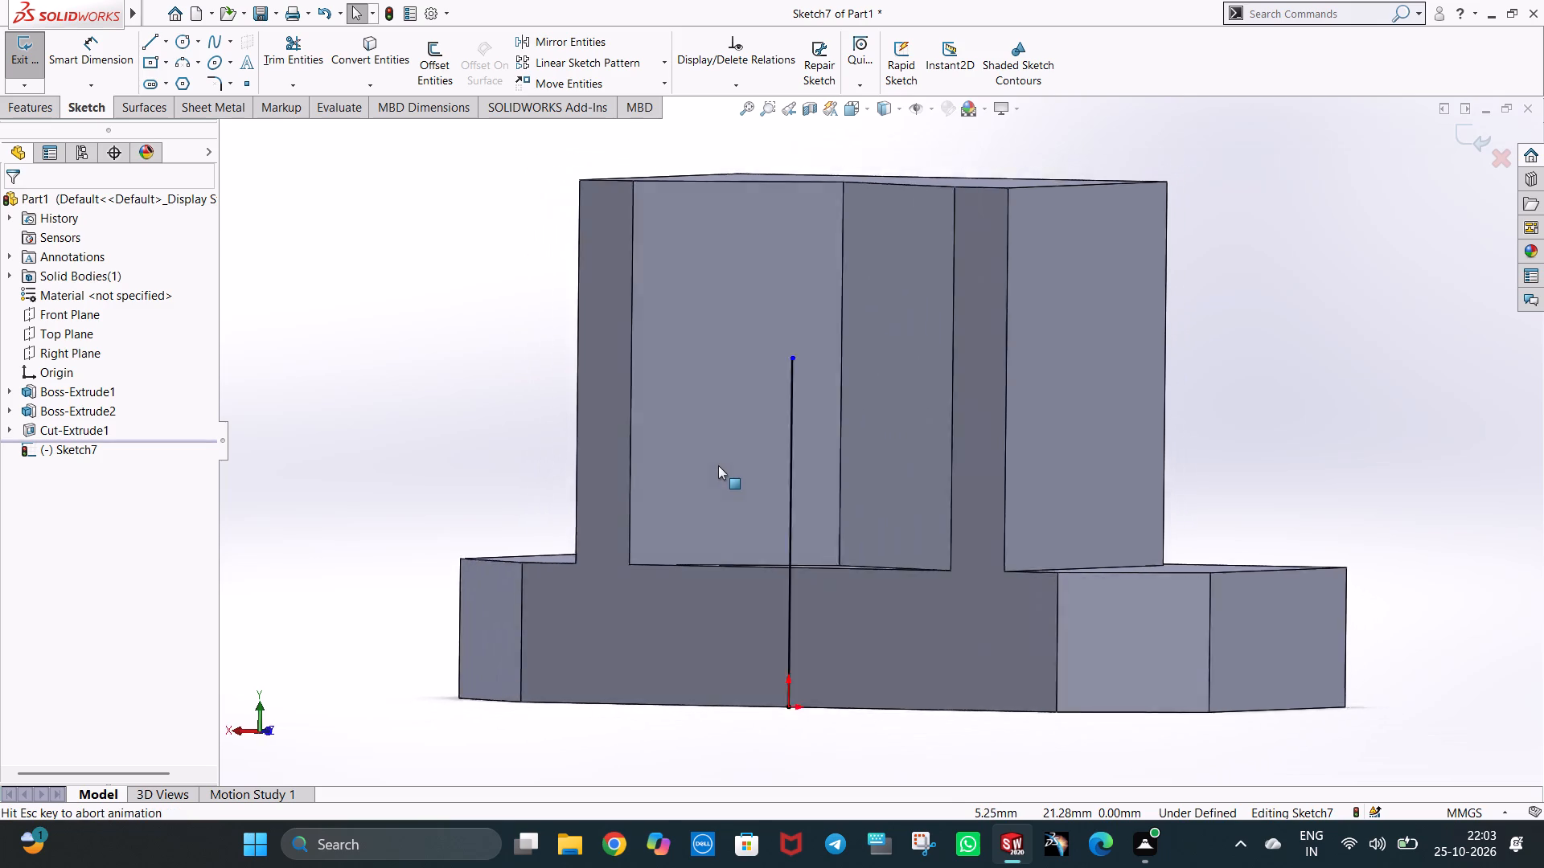
left_click(881, 588)
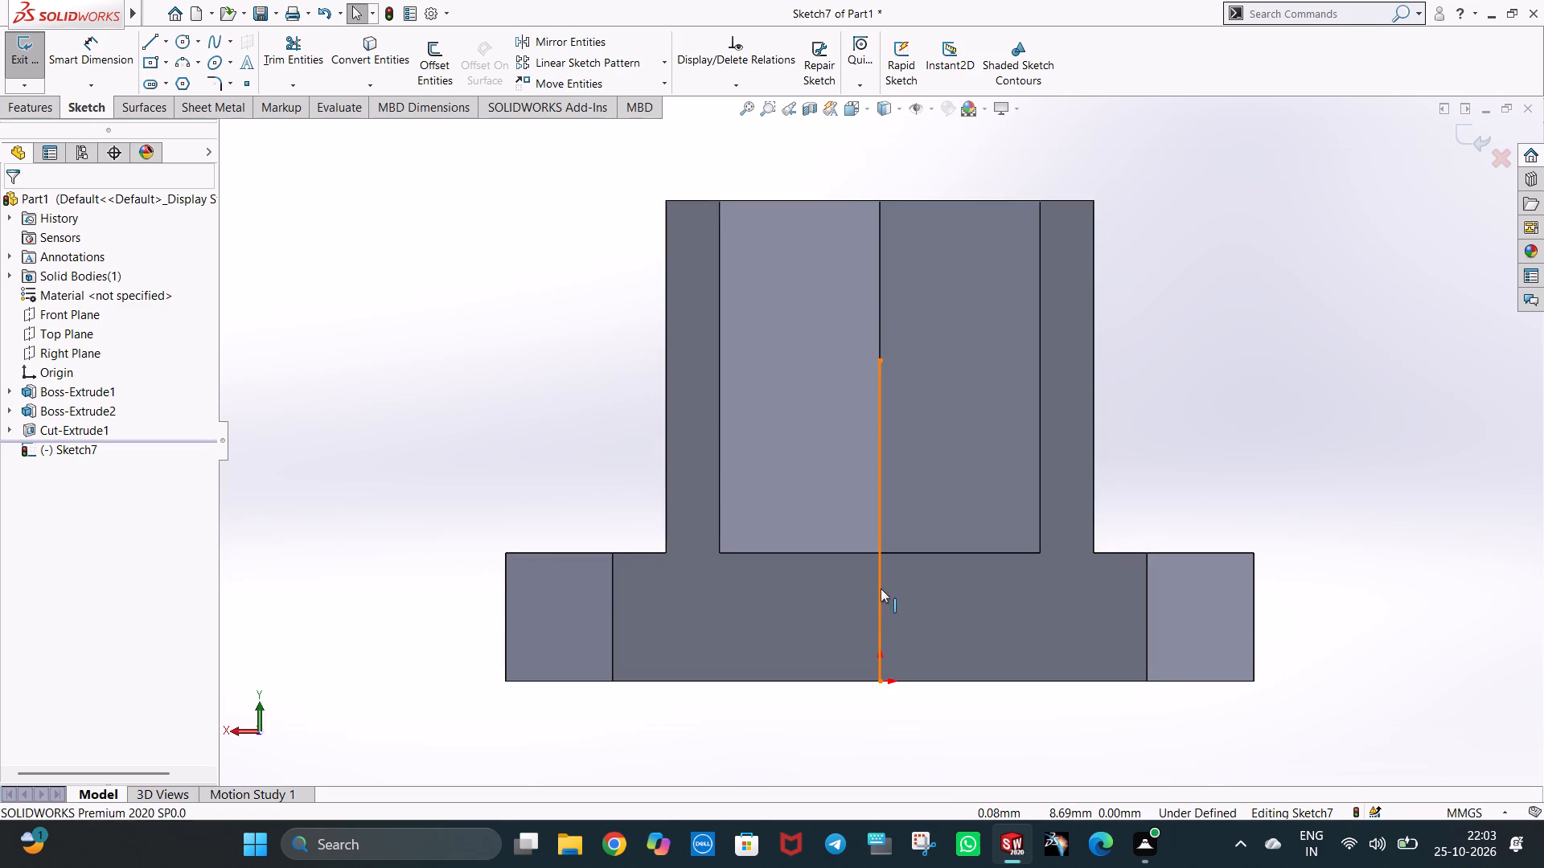
key("Delete")
Leave the emptied sketch and start a new sketch on the Right Plane, seen from the bracket's side.
key("ctrl+3")
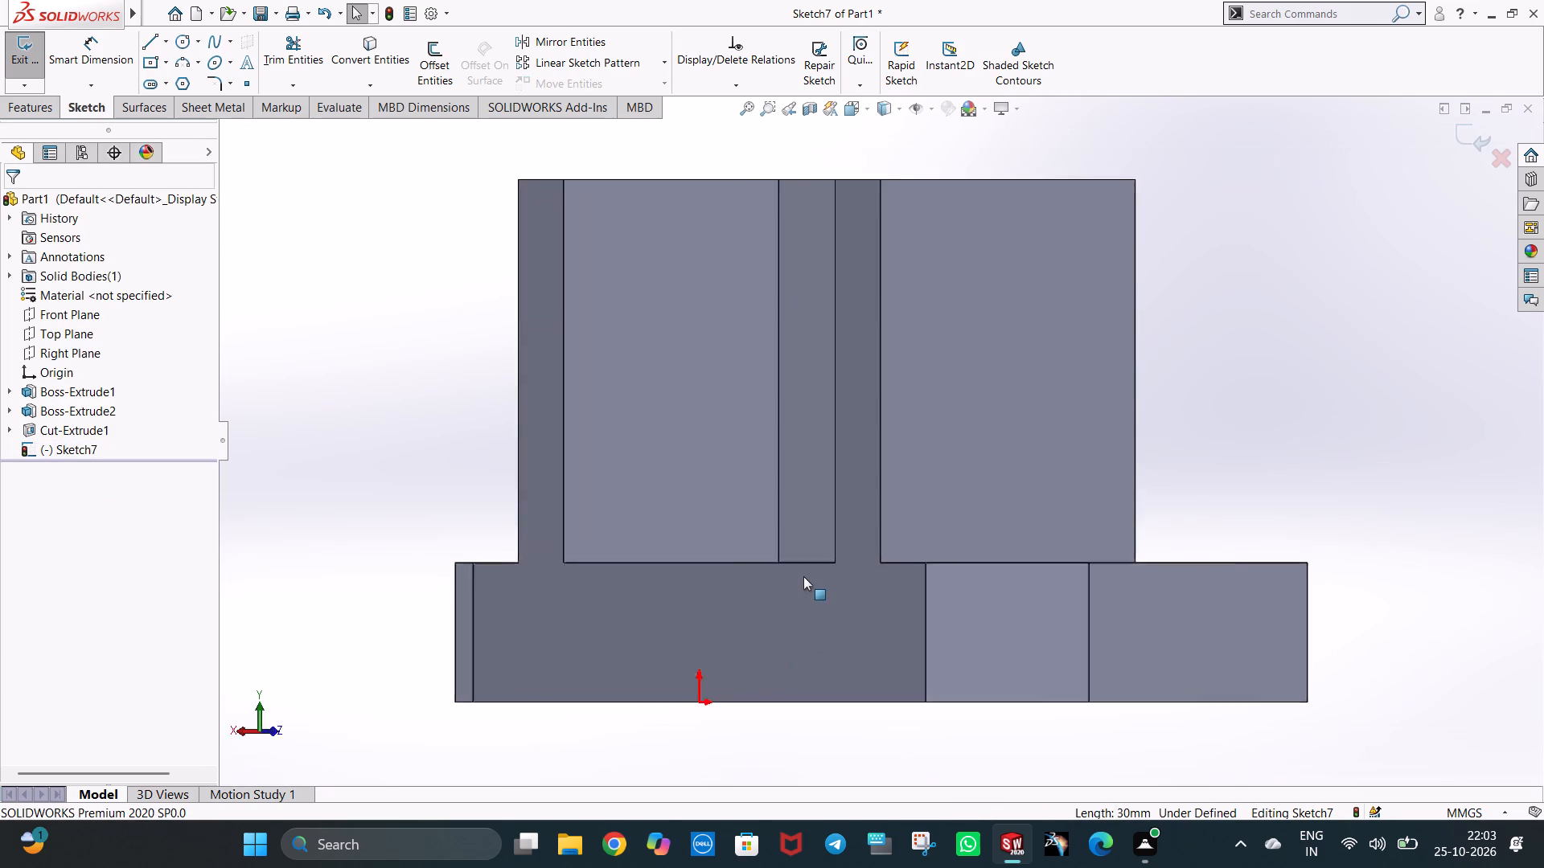
right_click(674, 514)
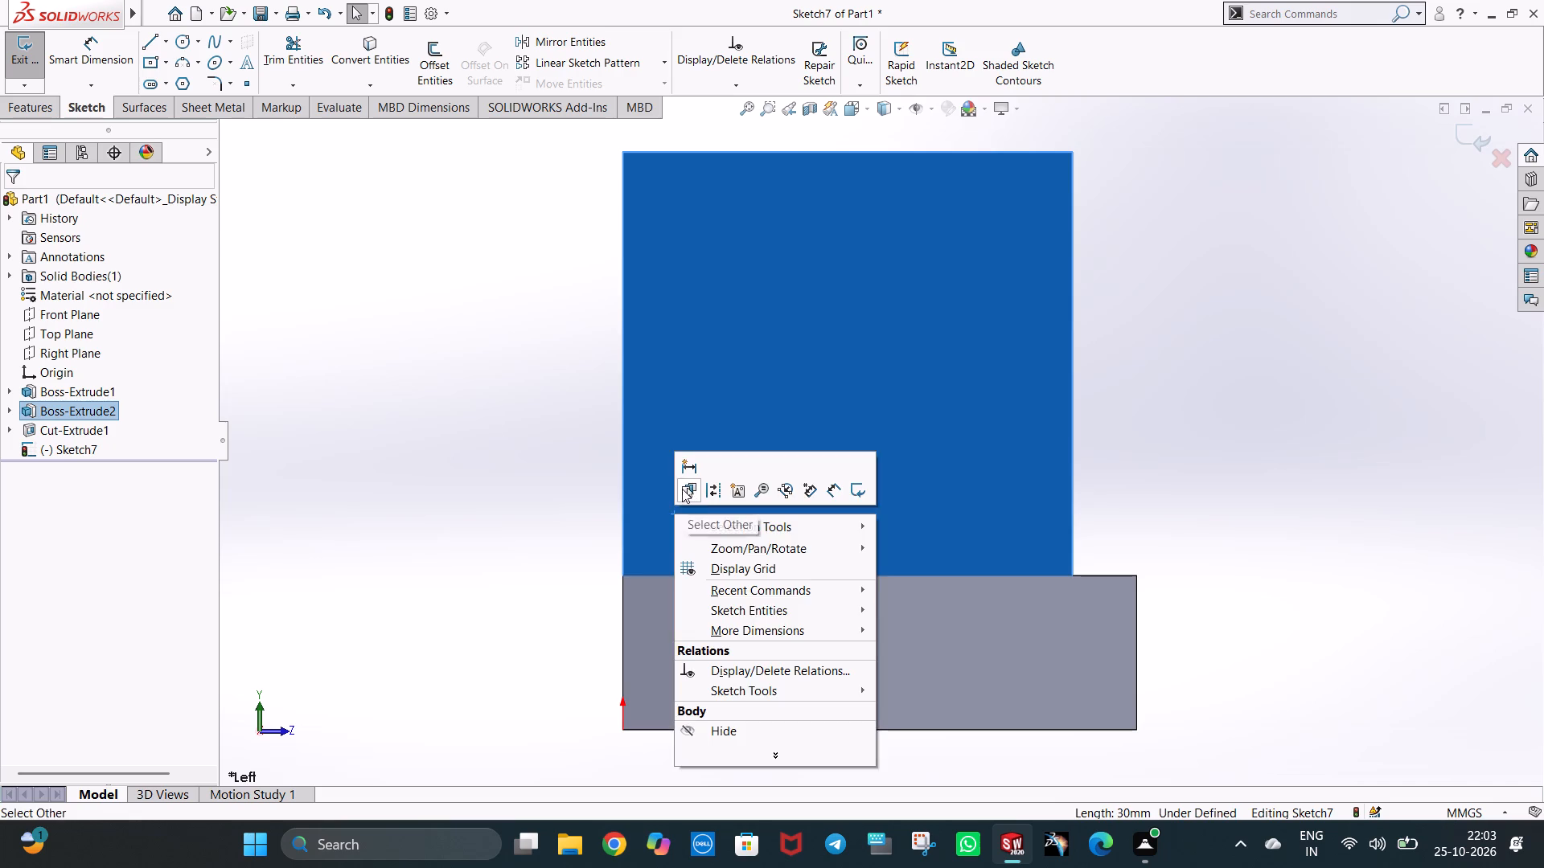
left_click(413, 399)
left_click(79, 351)
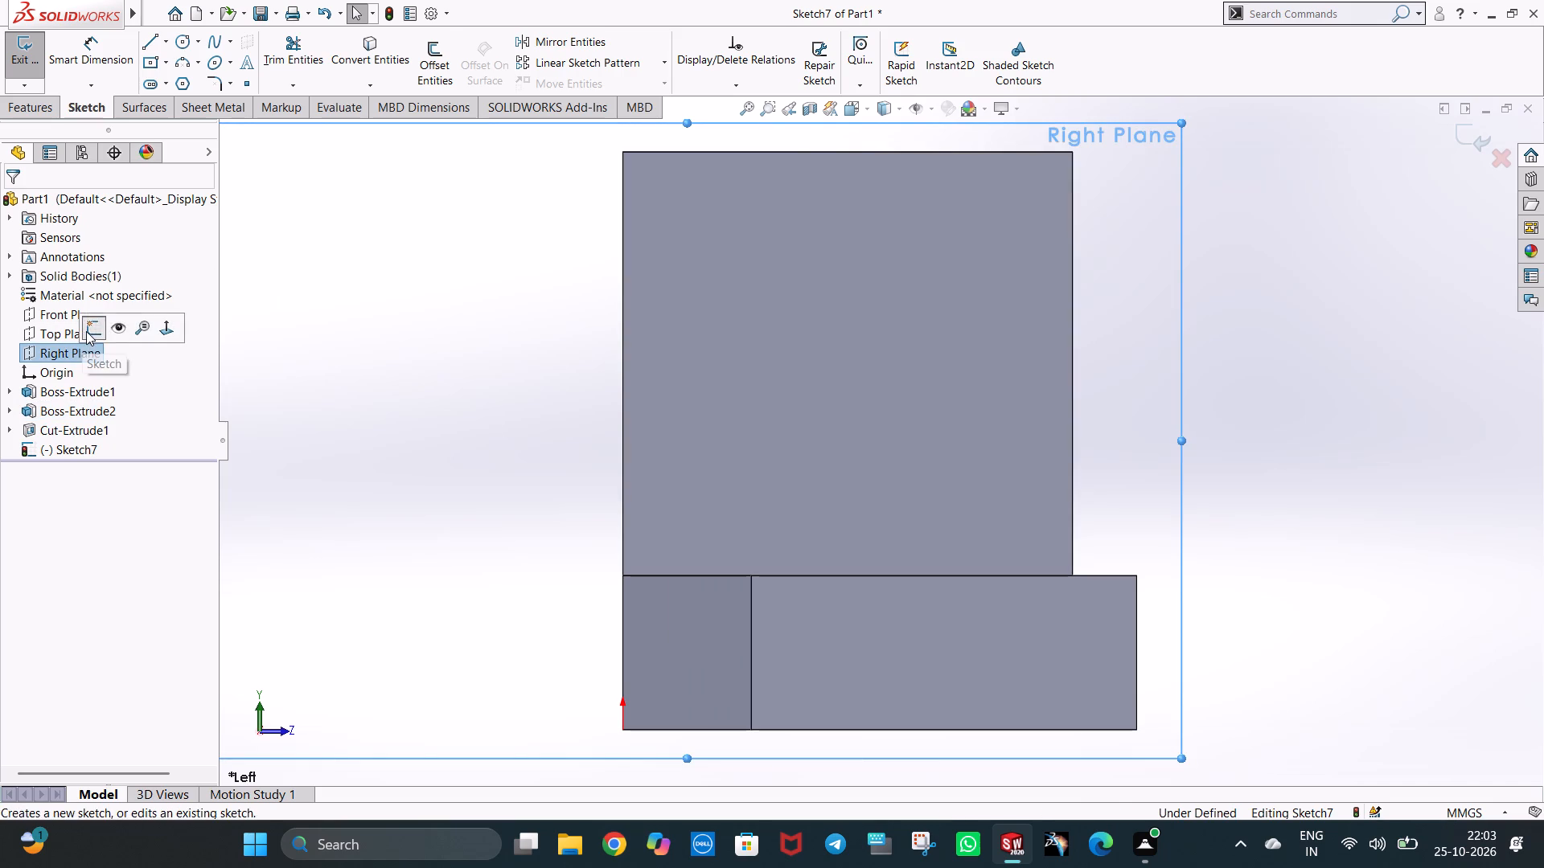
left_click(86, 330)
left_click(86, 355)
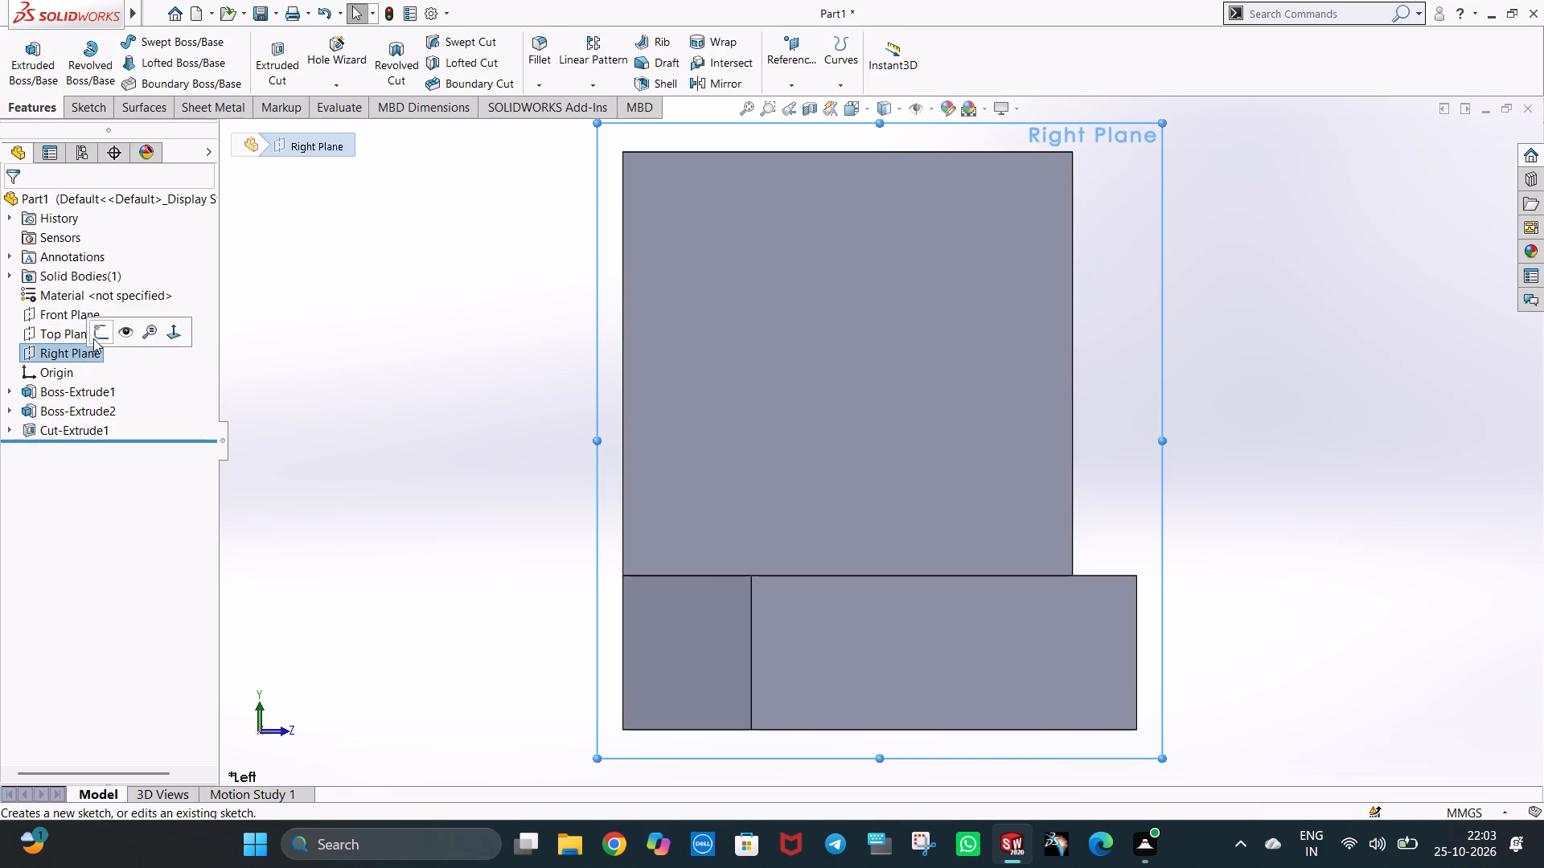
left_click(94, 337)
Draw a vertical line up the notch-side edge from the base's bottom corner and set its length to 30 mm.
left_click(148, 44)
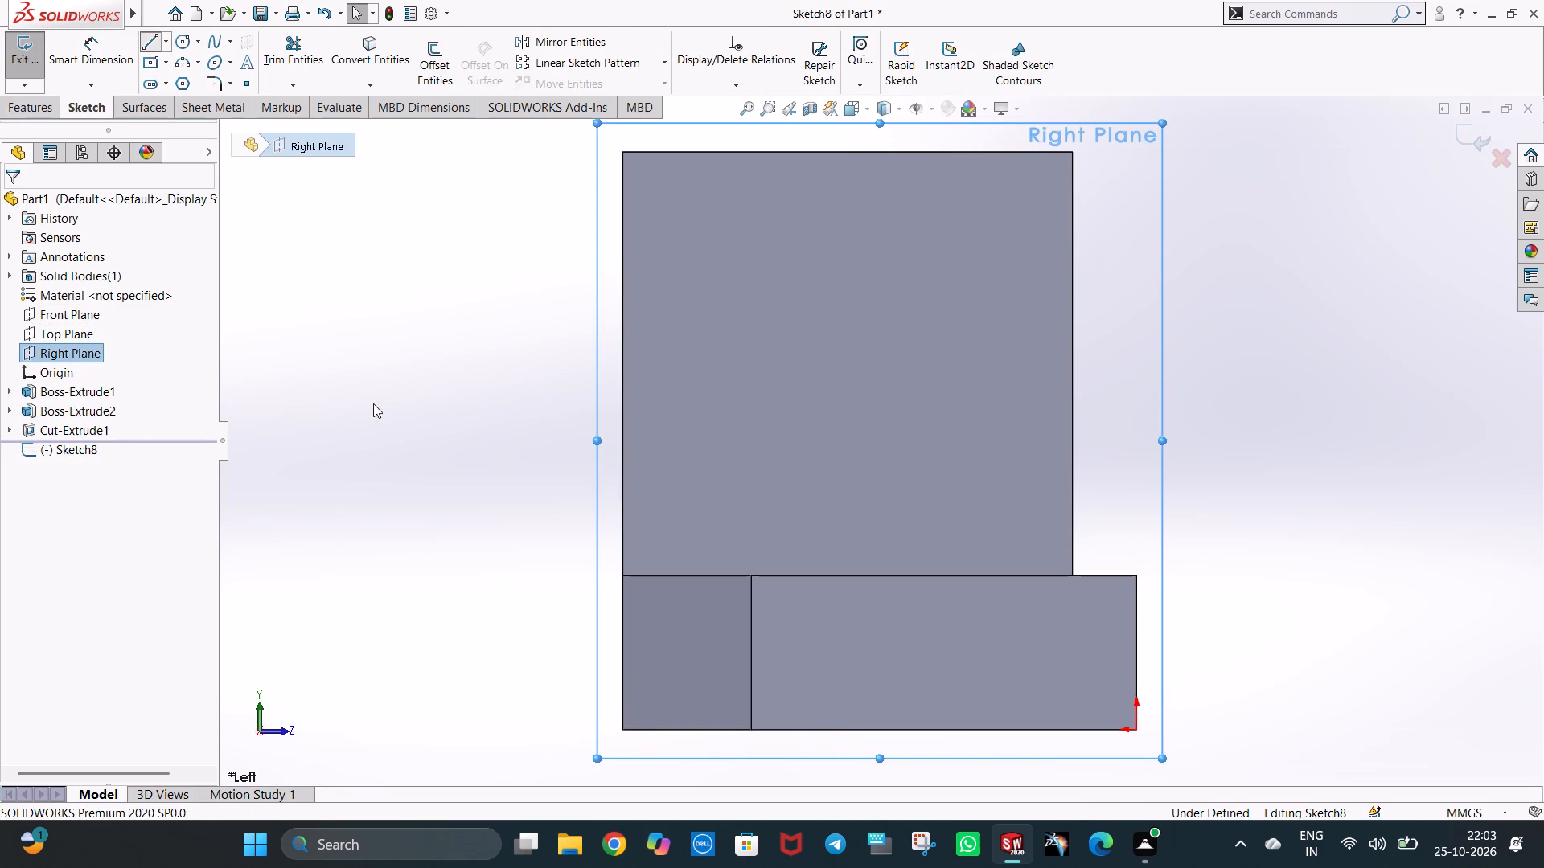
left_click(619, 729)
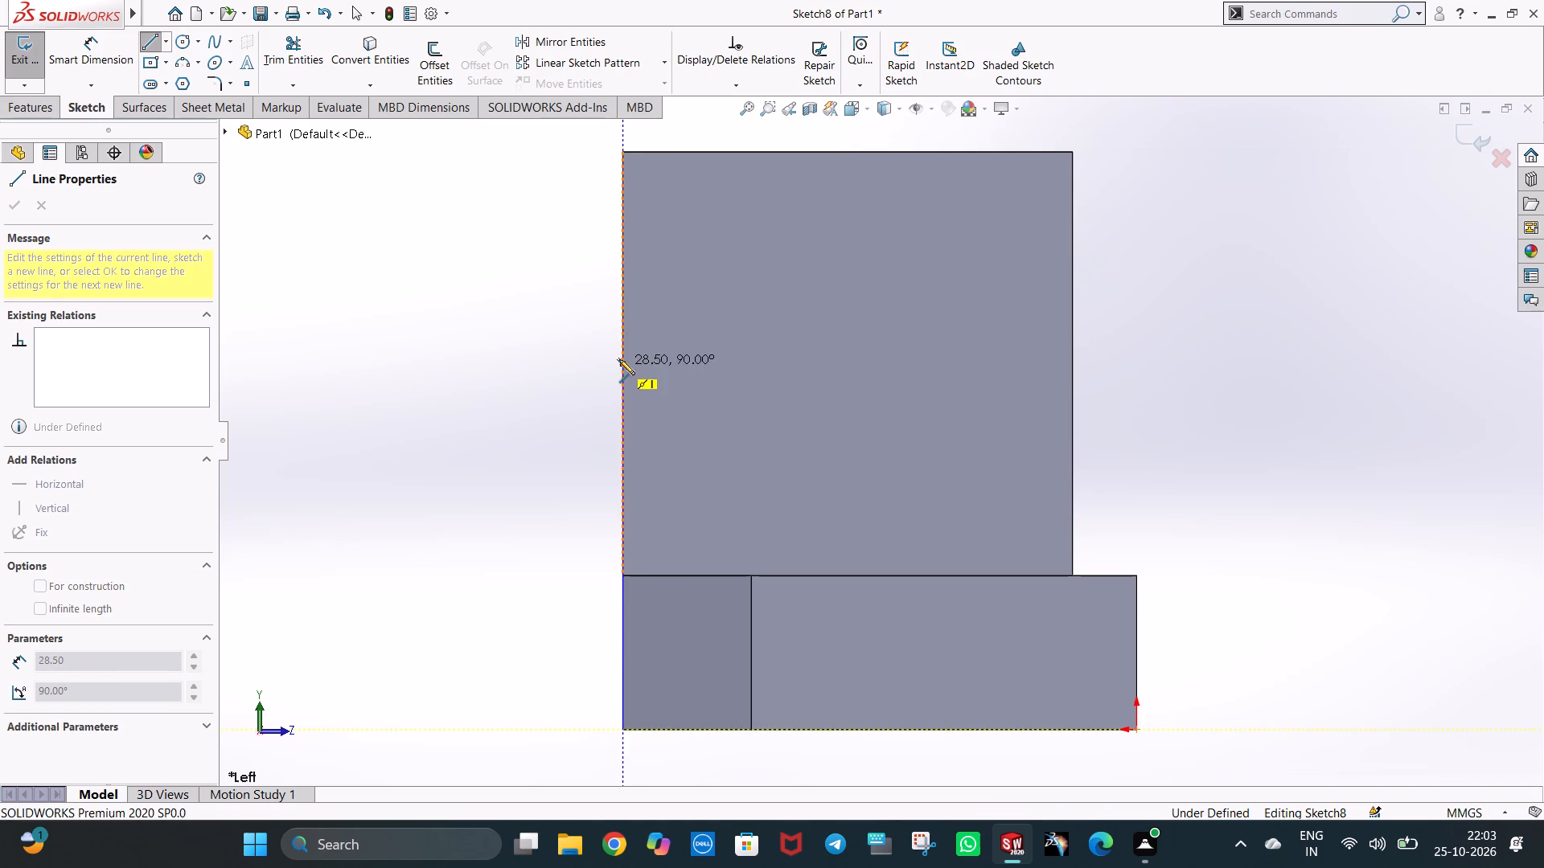
left_click(622, 334)
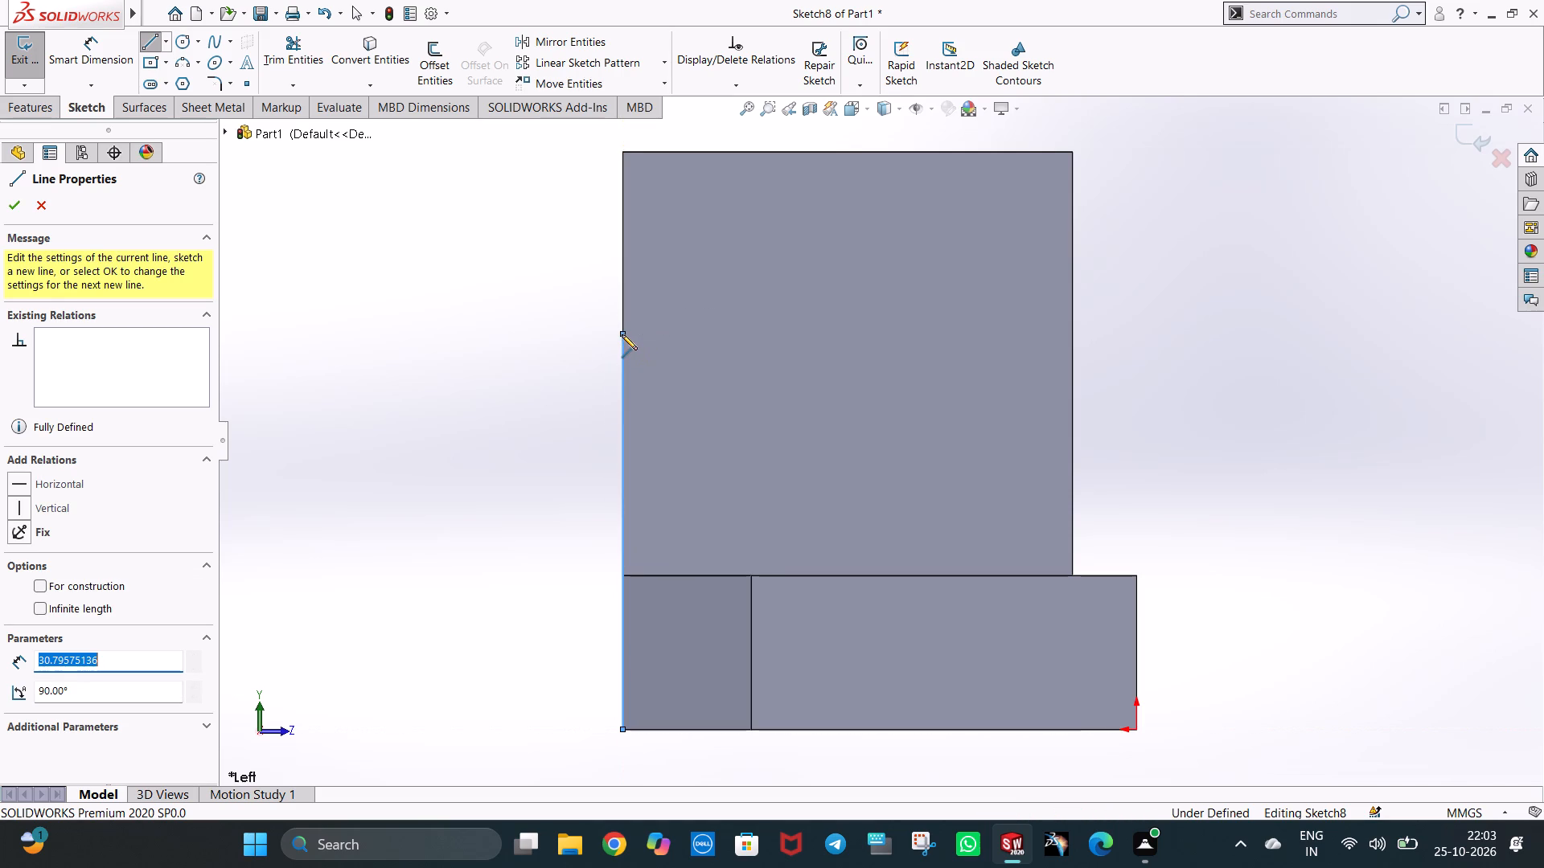
type("30")
key("Return")
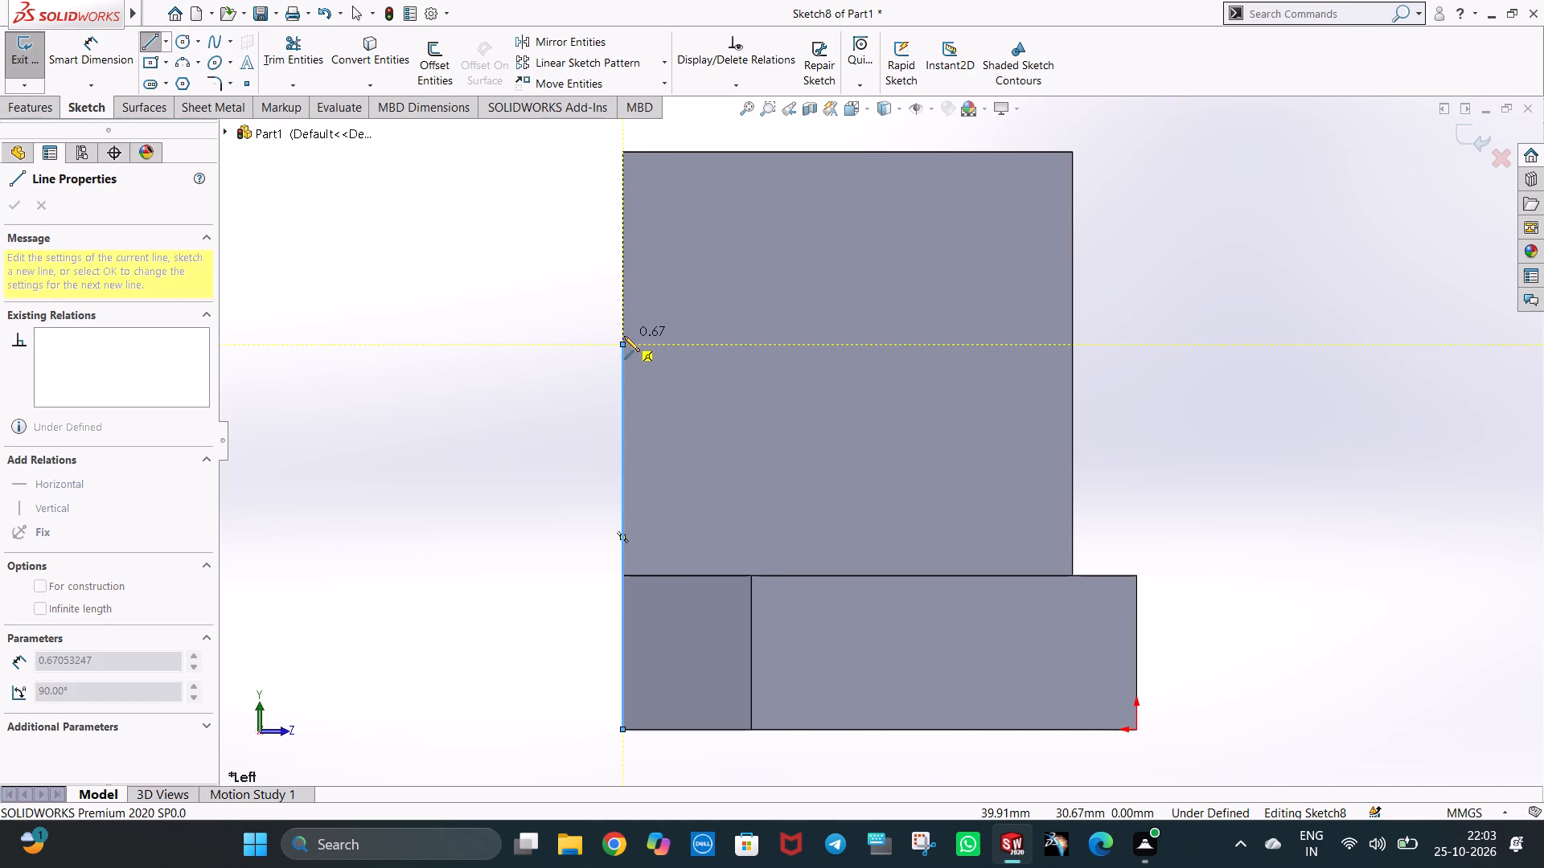
key("Escape")
key("Escape")
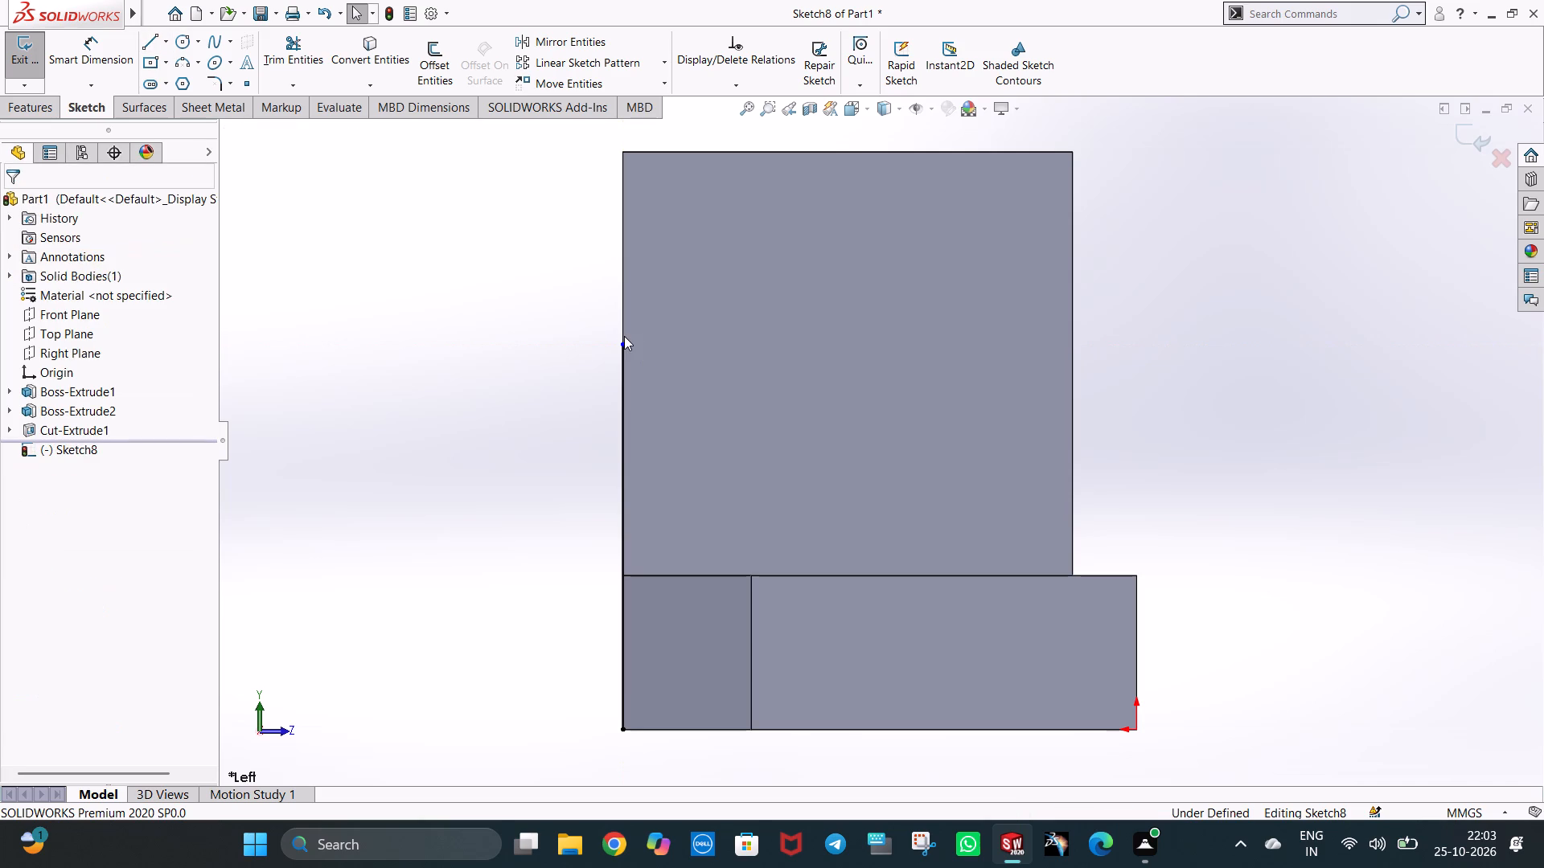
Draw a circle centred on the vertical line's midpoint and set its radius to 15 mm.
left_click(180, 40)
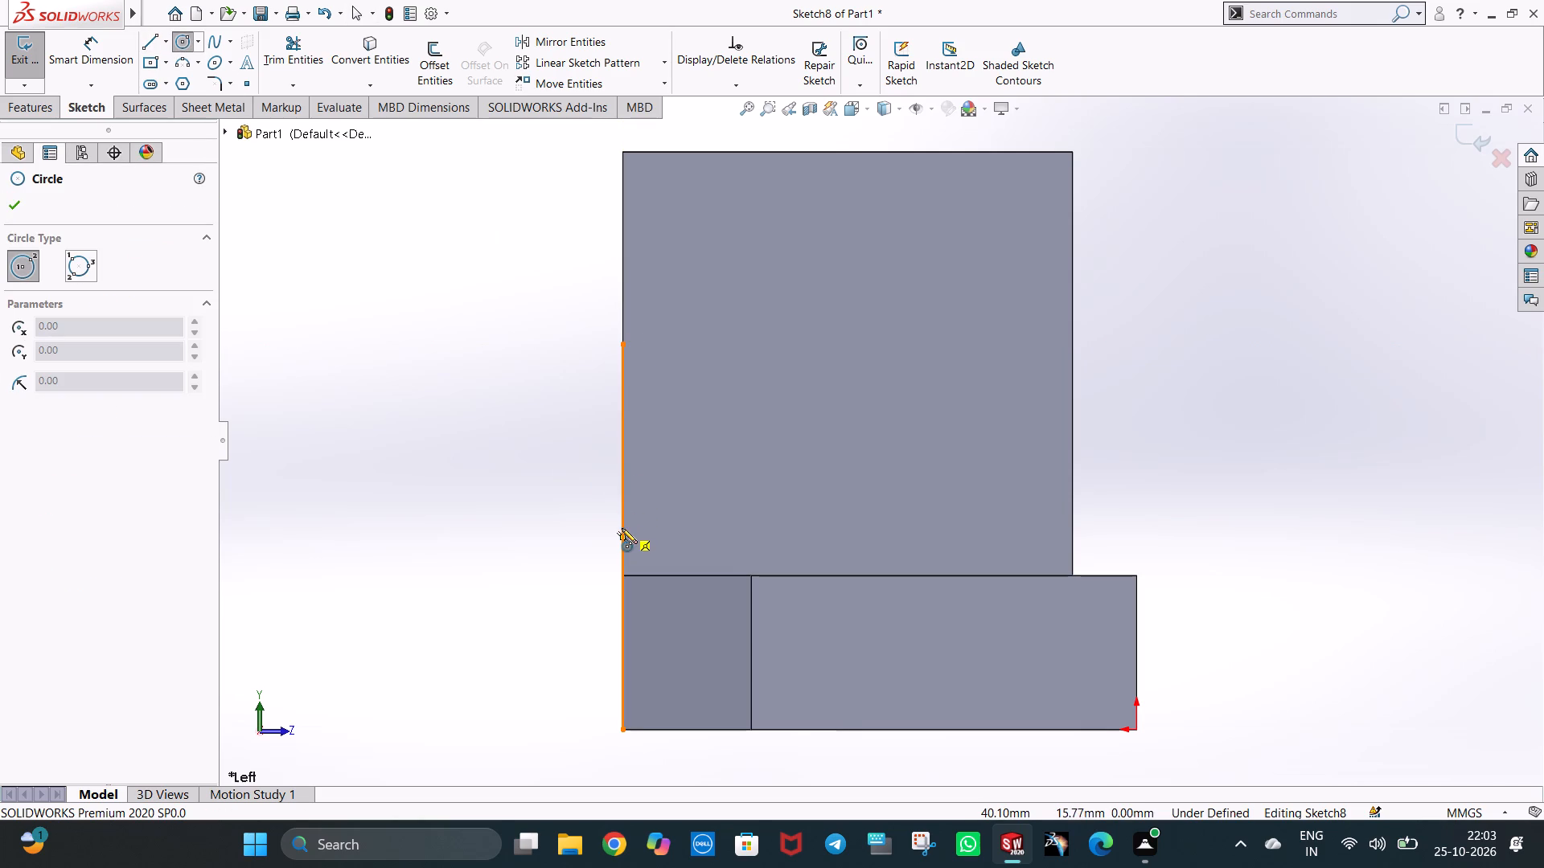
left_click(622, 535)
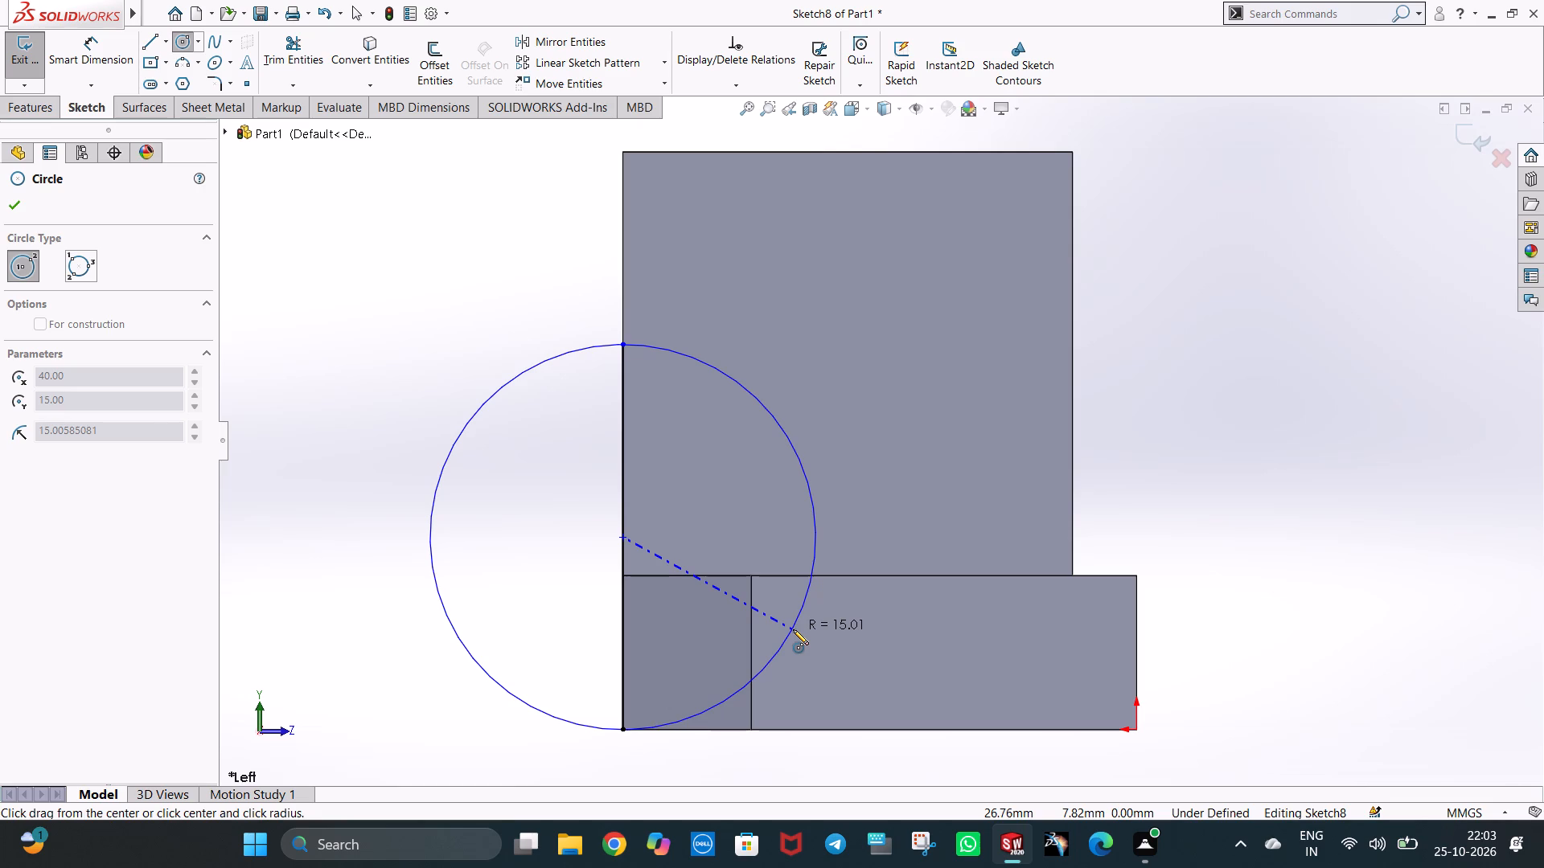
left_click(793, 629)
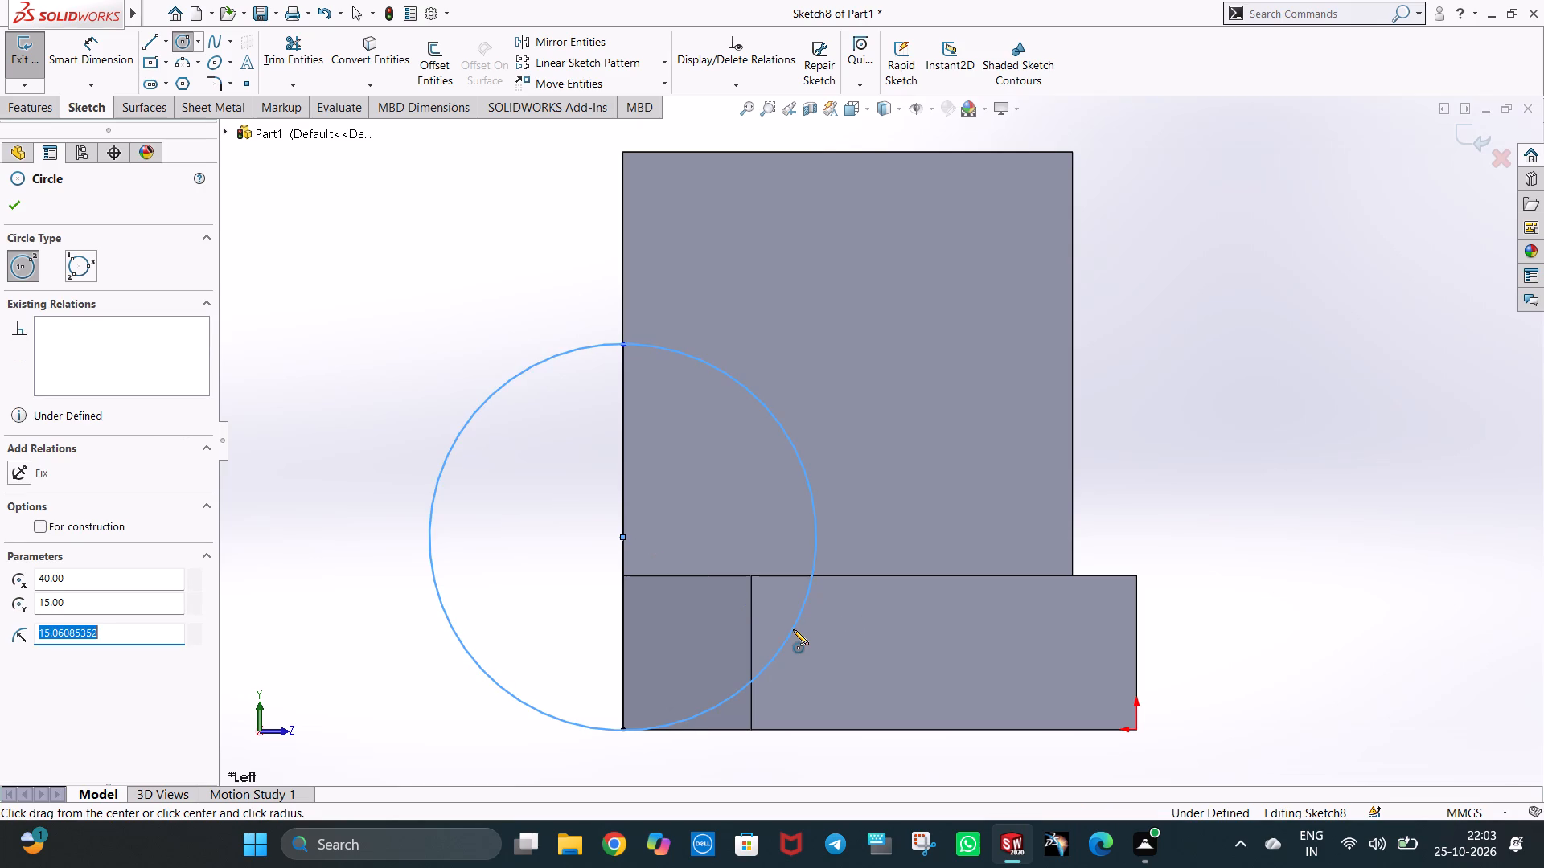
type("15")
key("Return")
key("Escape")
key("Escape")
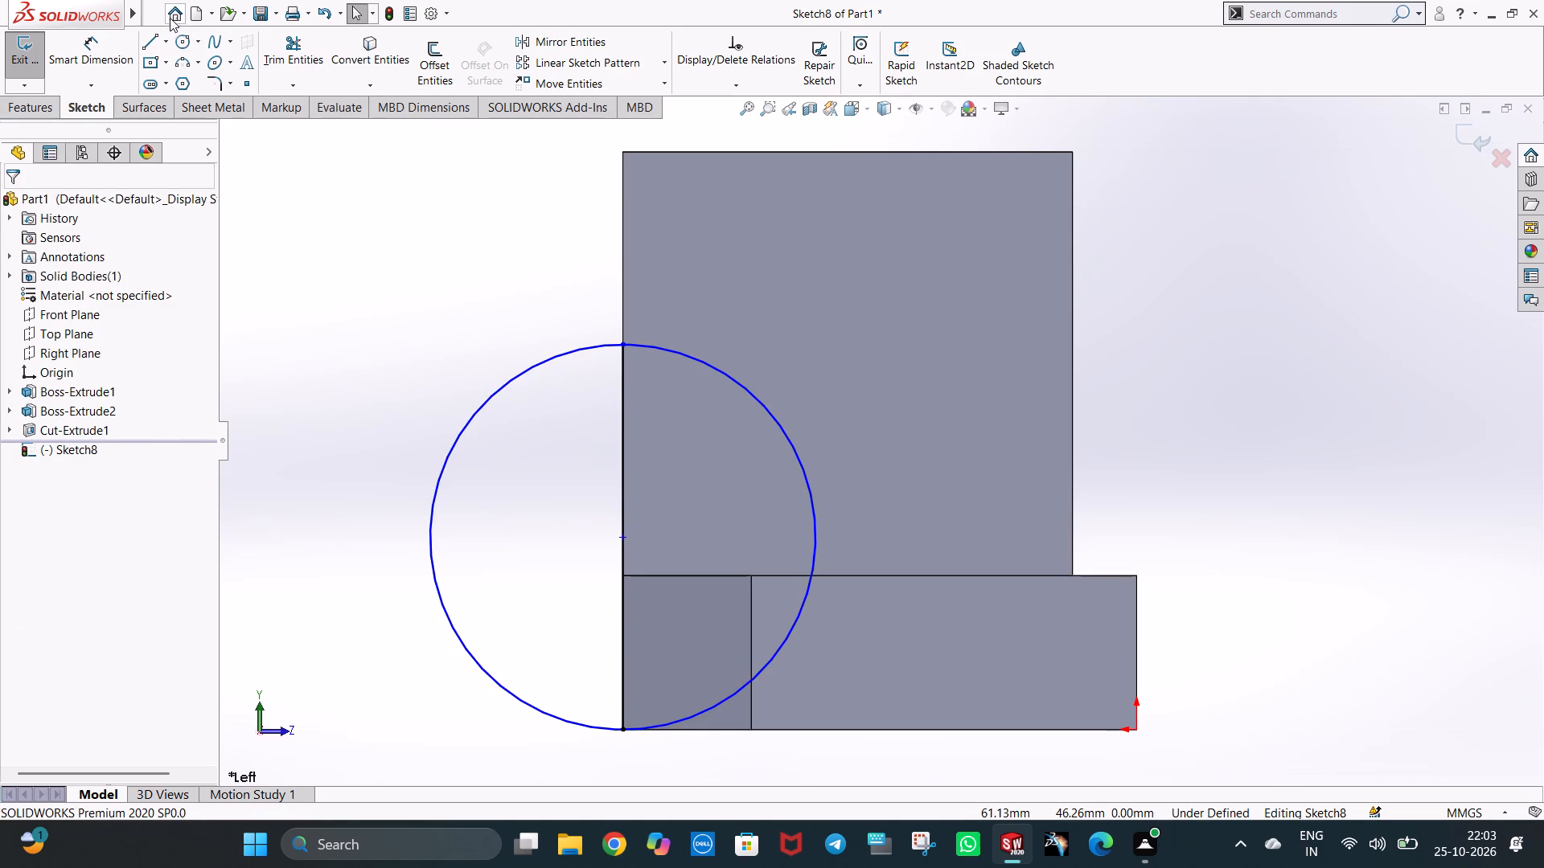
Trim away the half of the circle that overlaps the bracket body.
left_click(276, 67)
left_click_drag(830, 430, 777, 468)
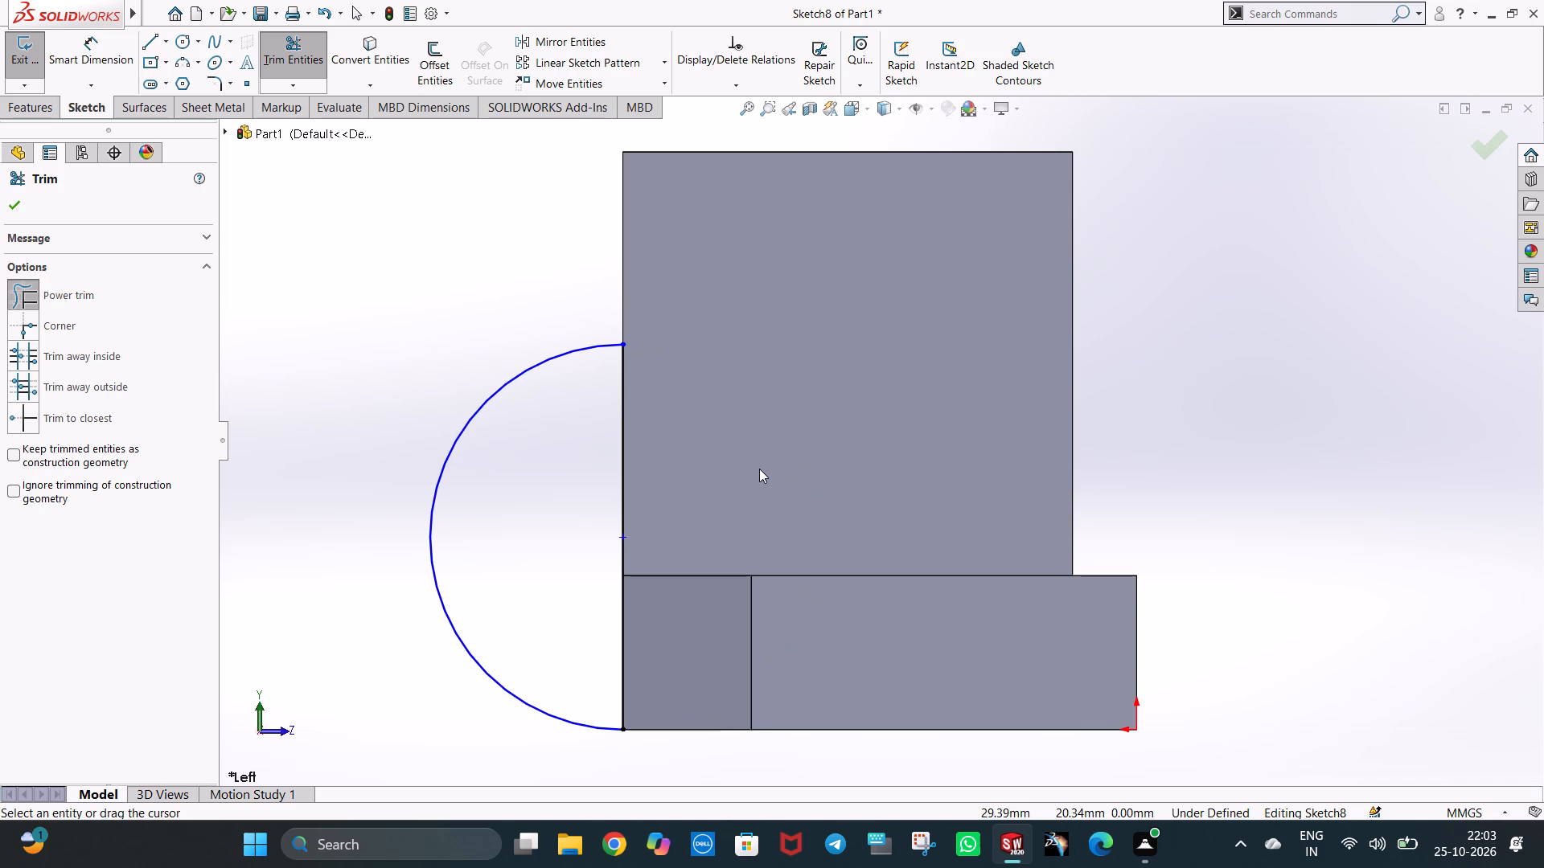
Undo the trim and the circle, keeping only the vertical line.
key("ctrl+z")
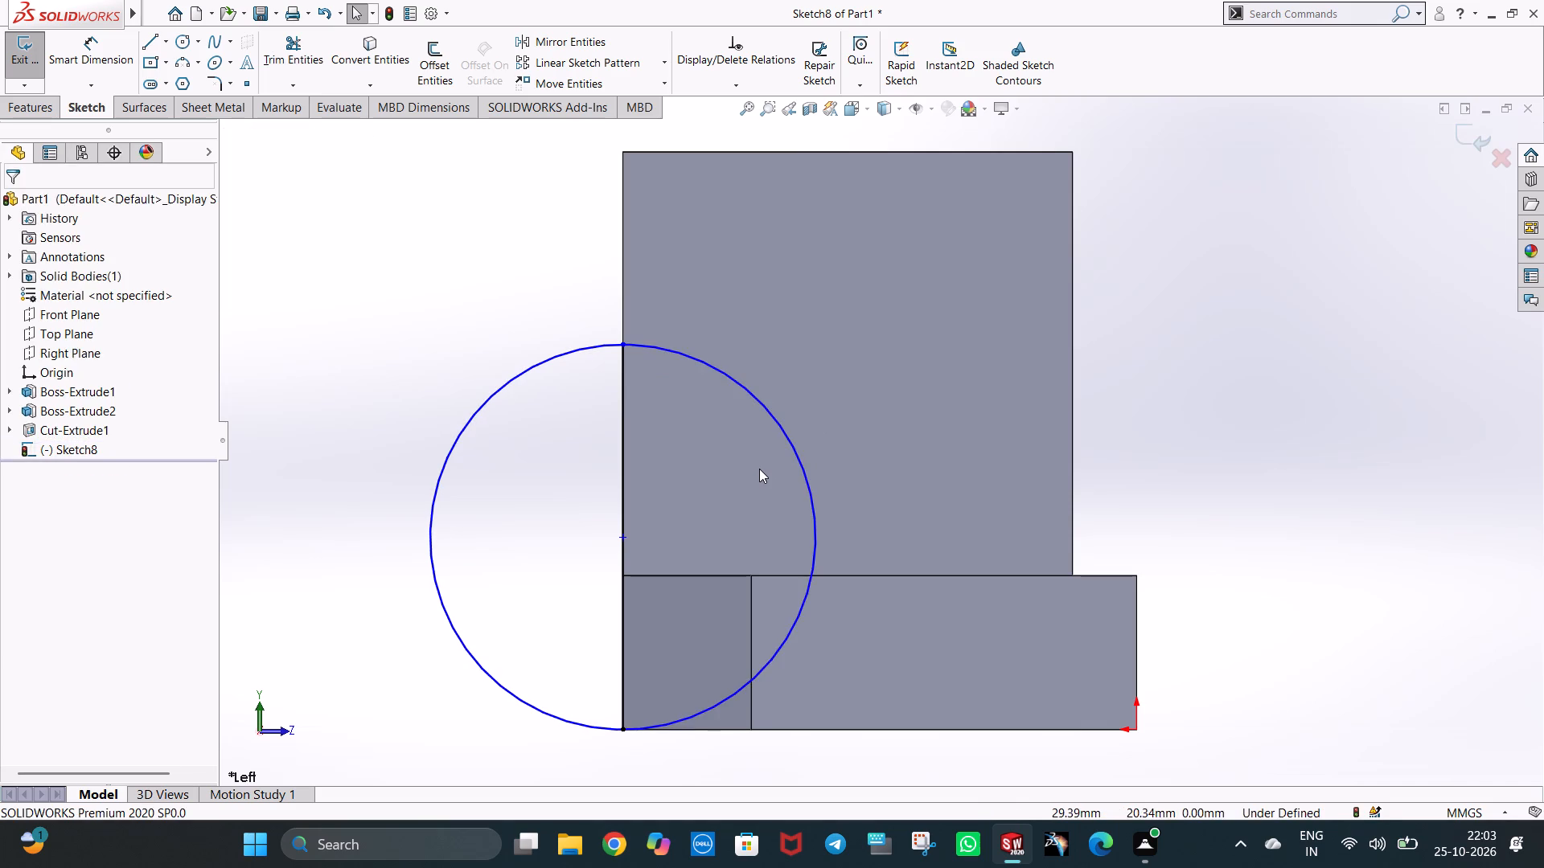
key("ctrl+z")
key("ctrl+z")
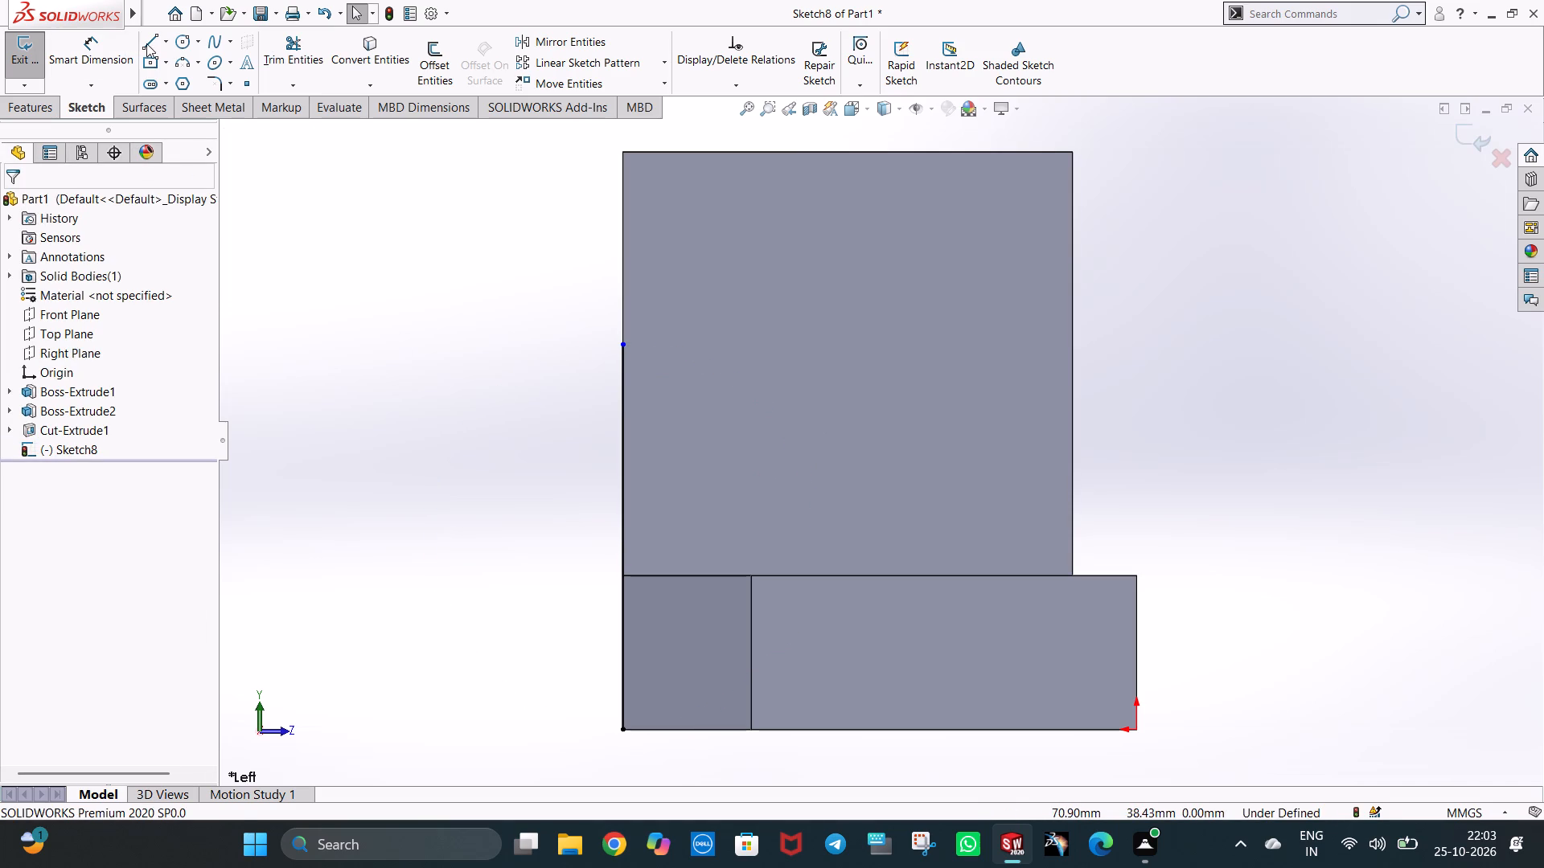
Close the lug outline outward from the vertical line with a 15 mm top line, a tangent 15 mm radius semicircle and a bottom line.
left_click(146, 43)
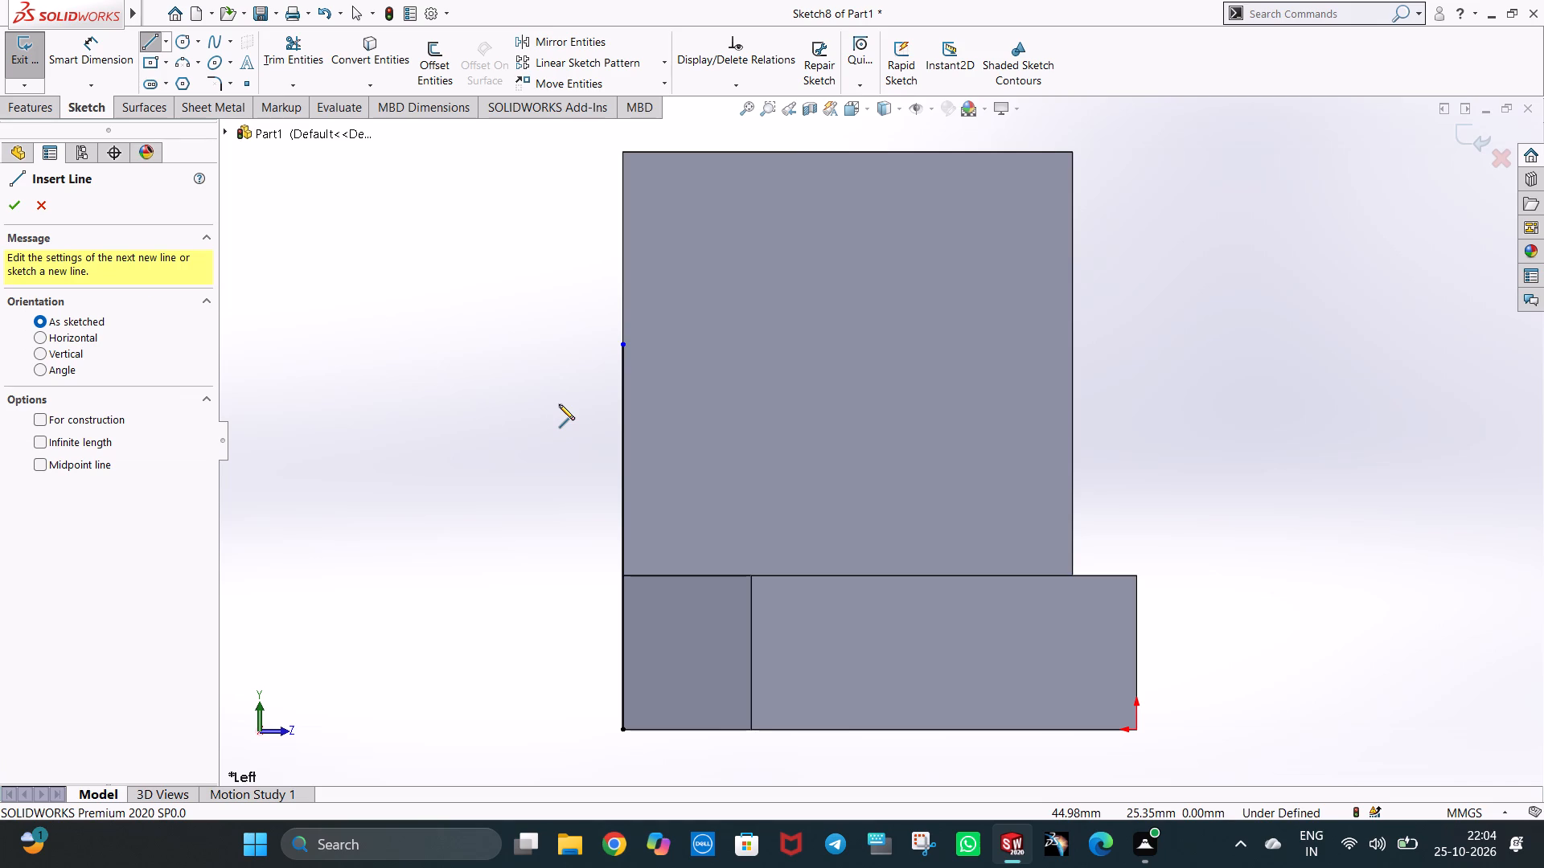
left_click(621, 344)
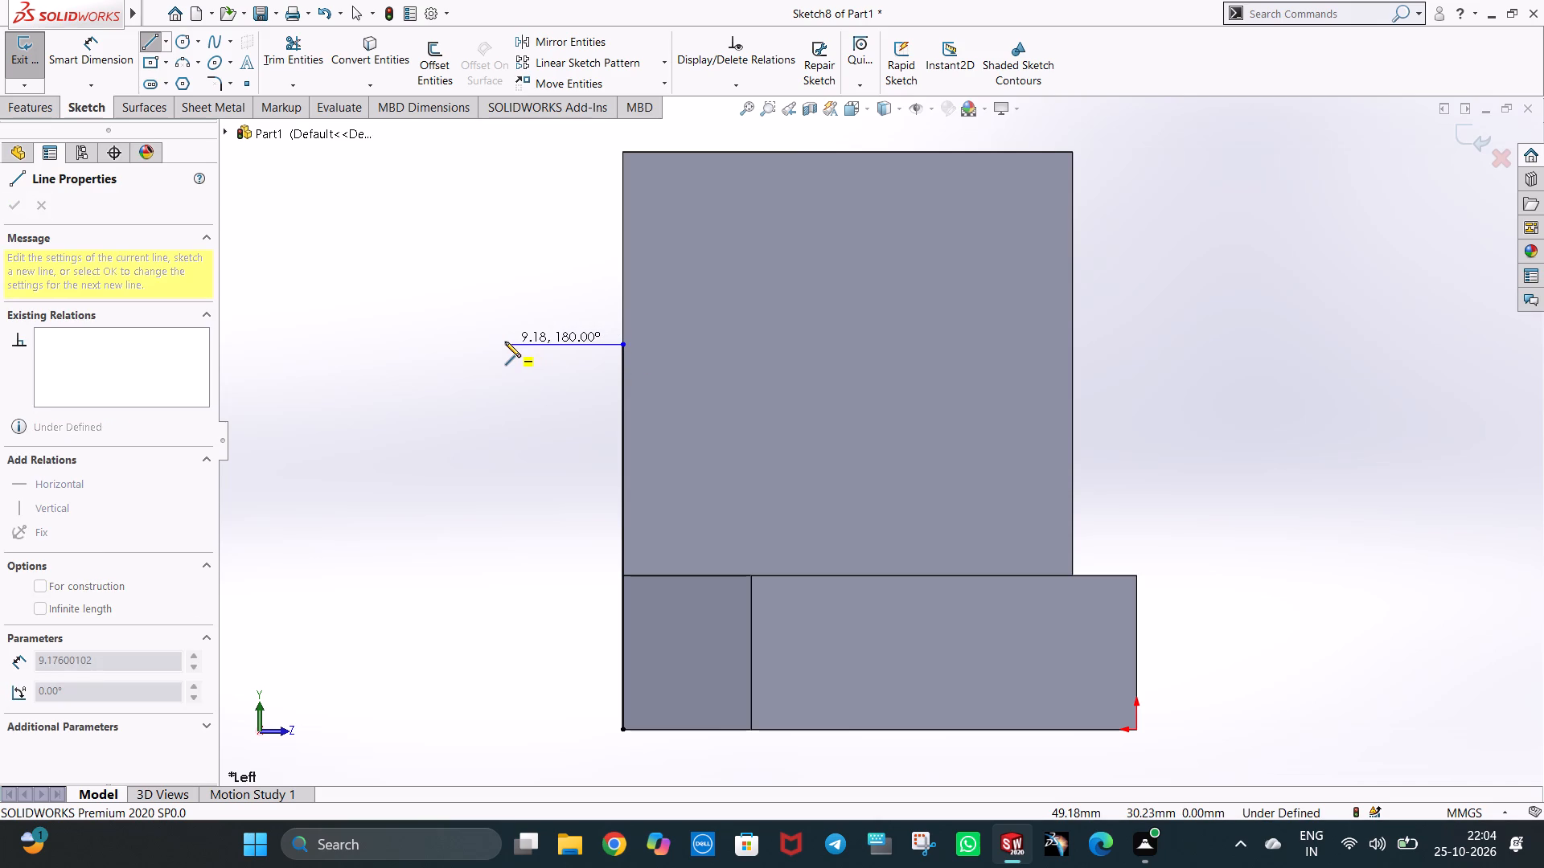
left_click(488, 342)
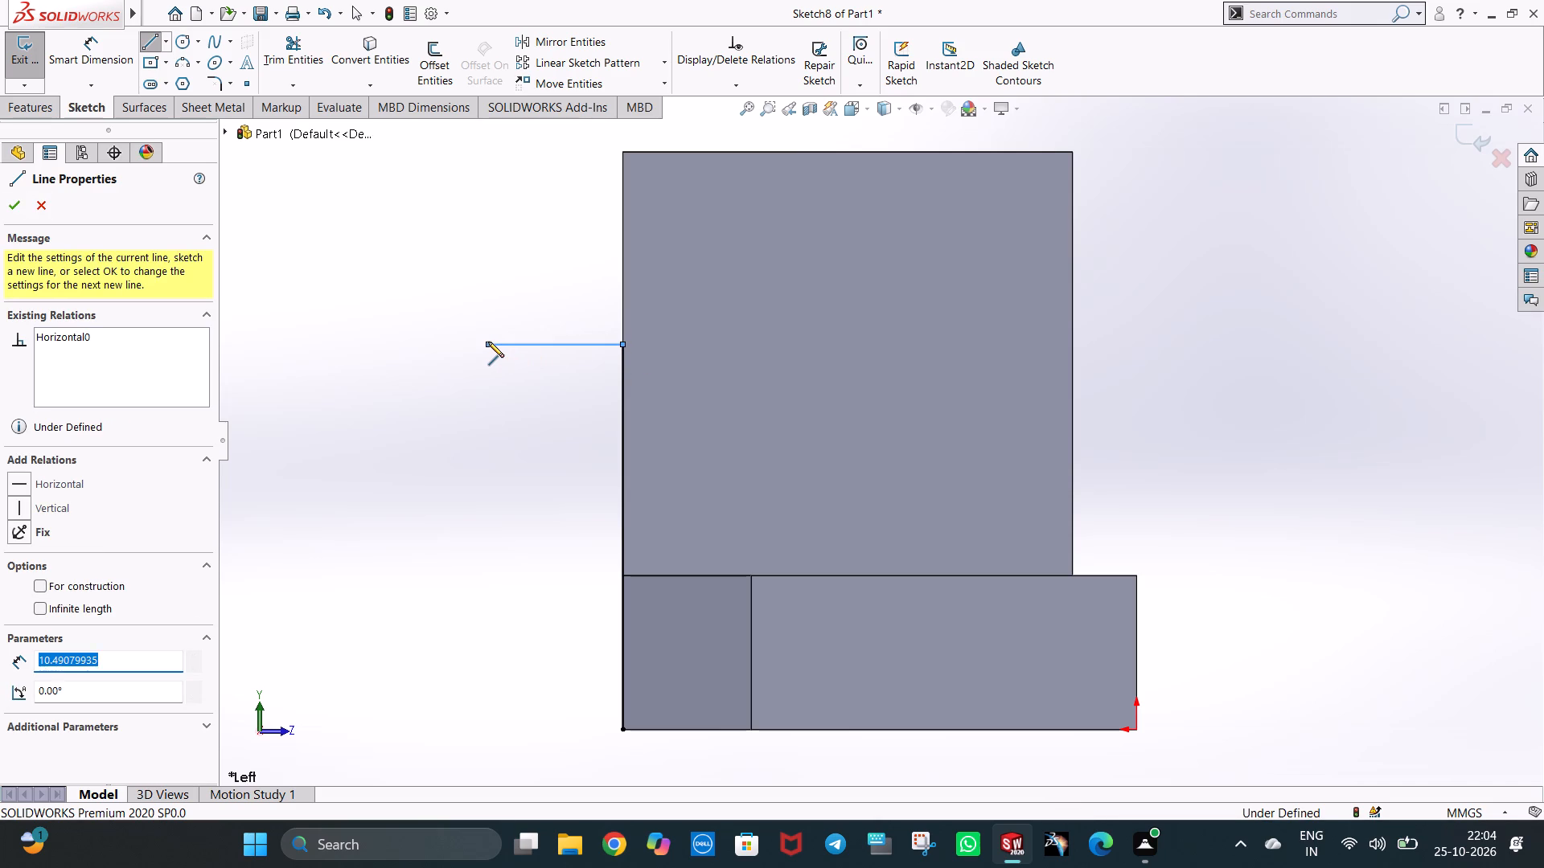
type("15")
key("Return")
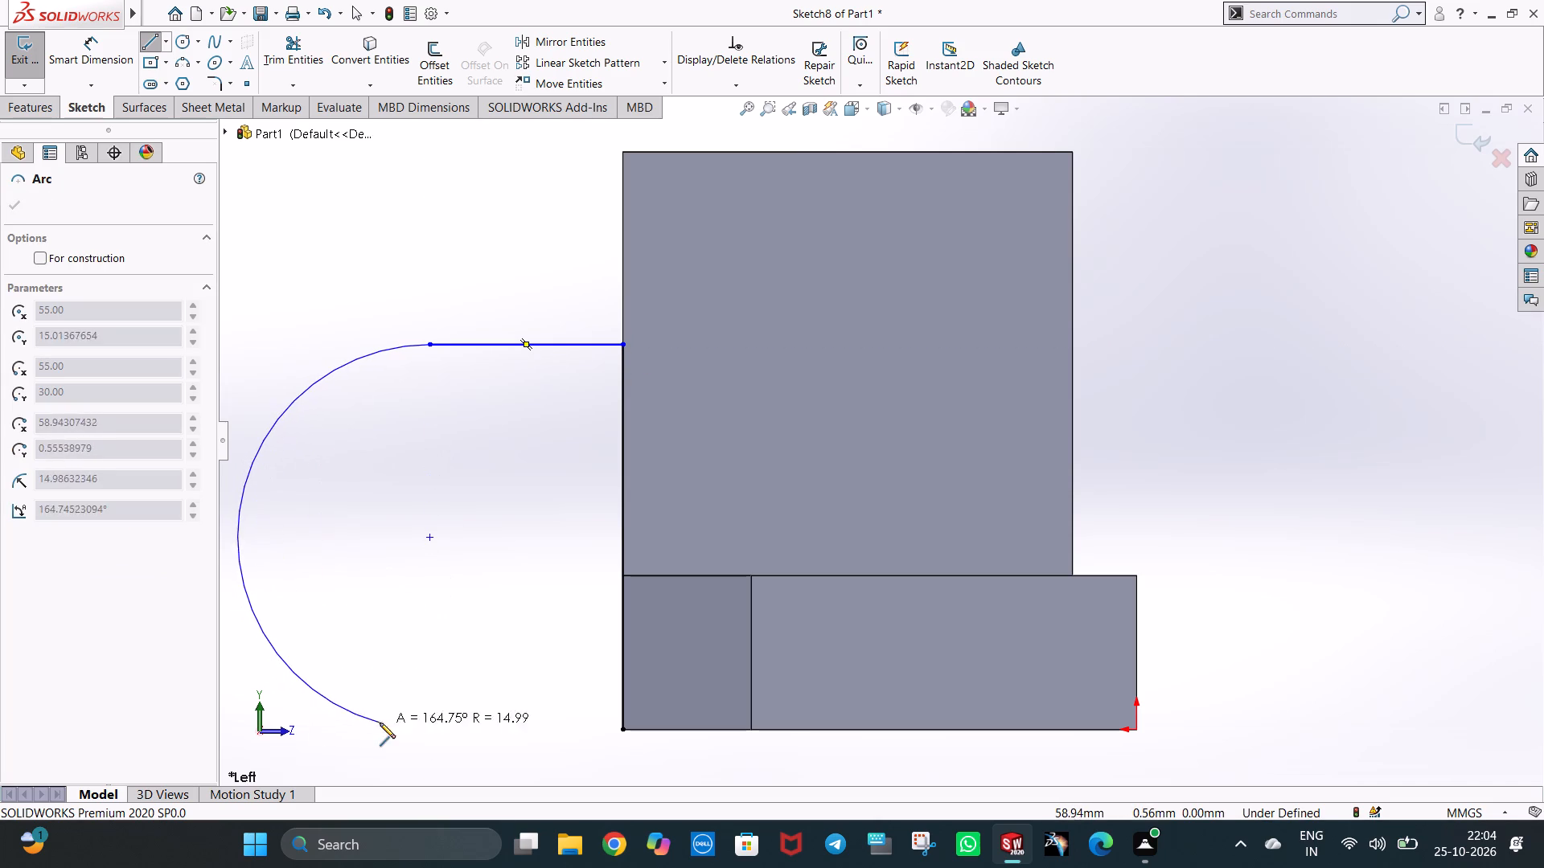
left_click(432, 731)
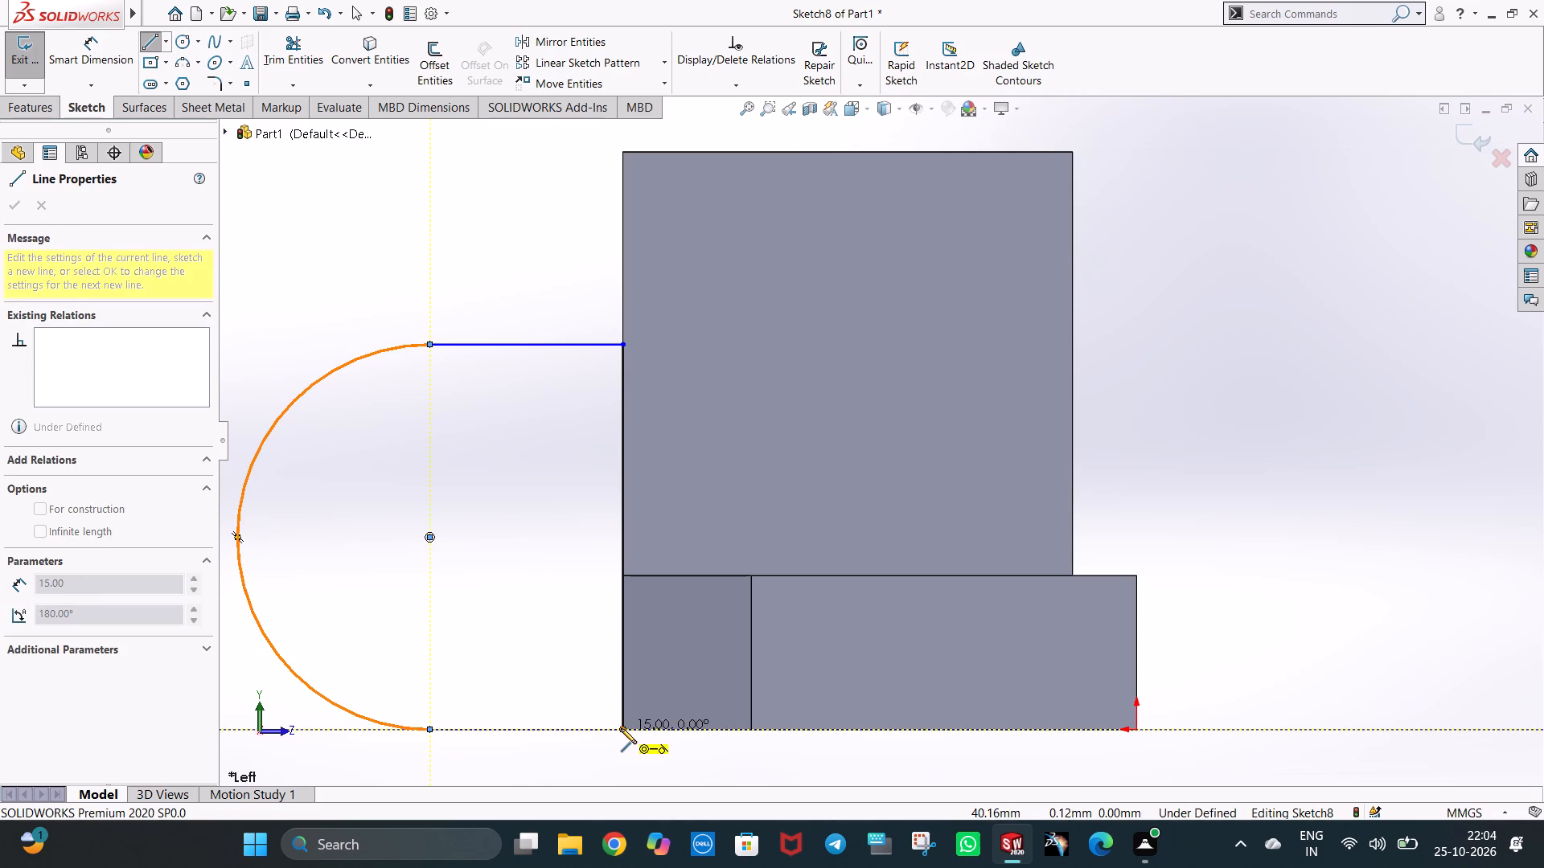
left_click(622, 728)
key("Escape")
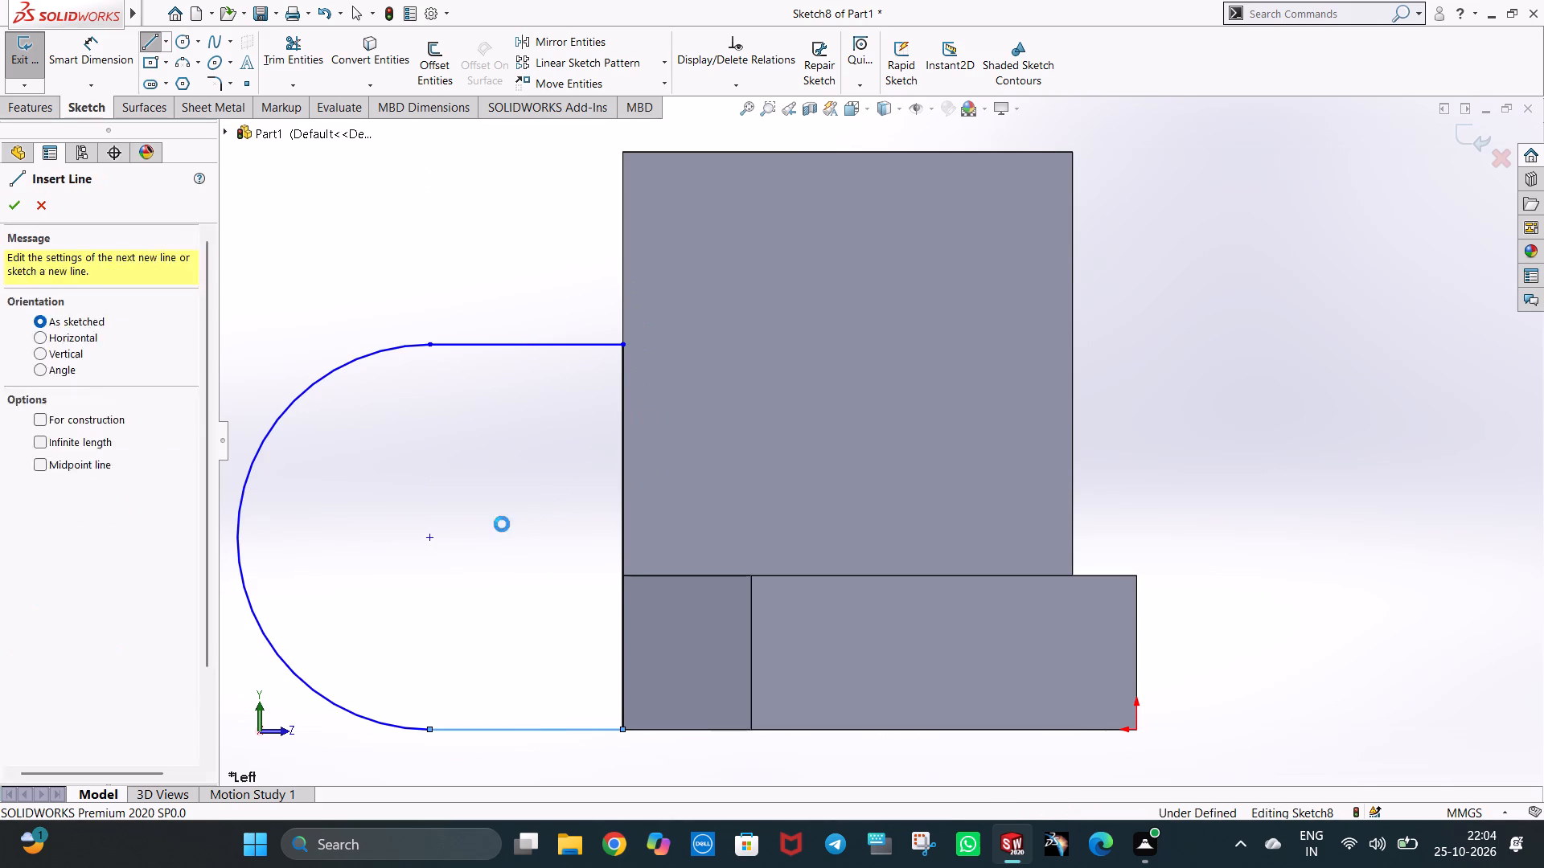
key("Escape")
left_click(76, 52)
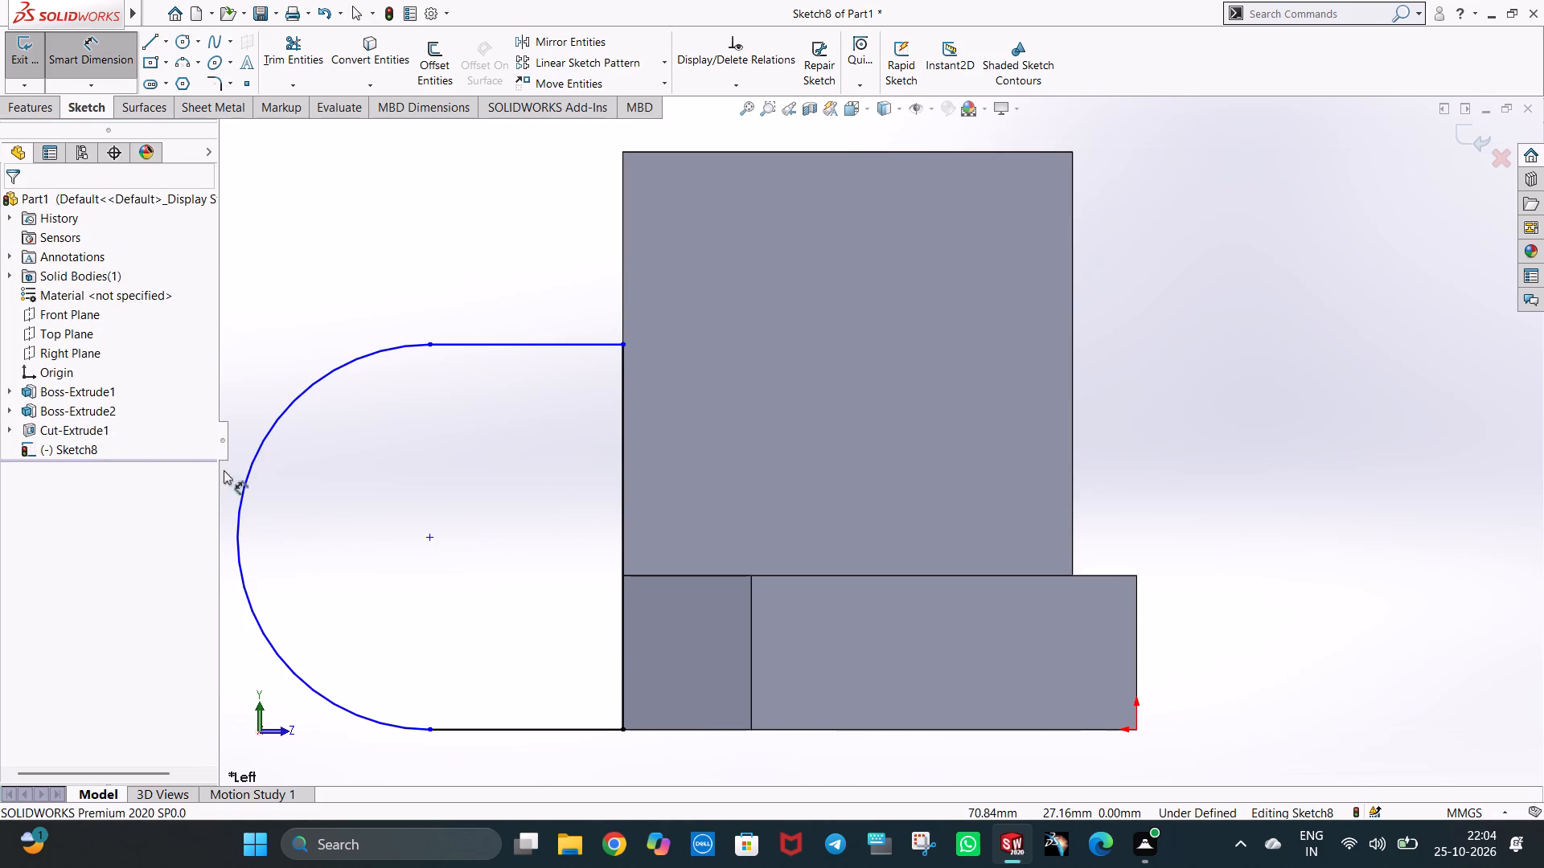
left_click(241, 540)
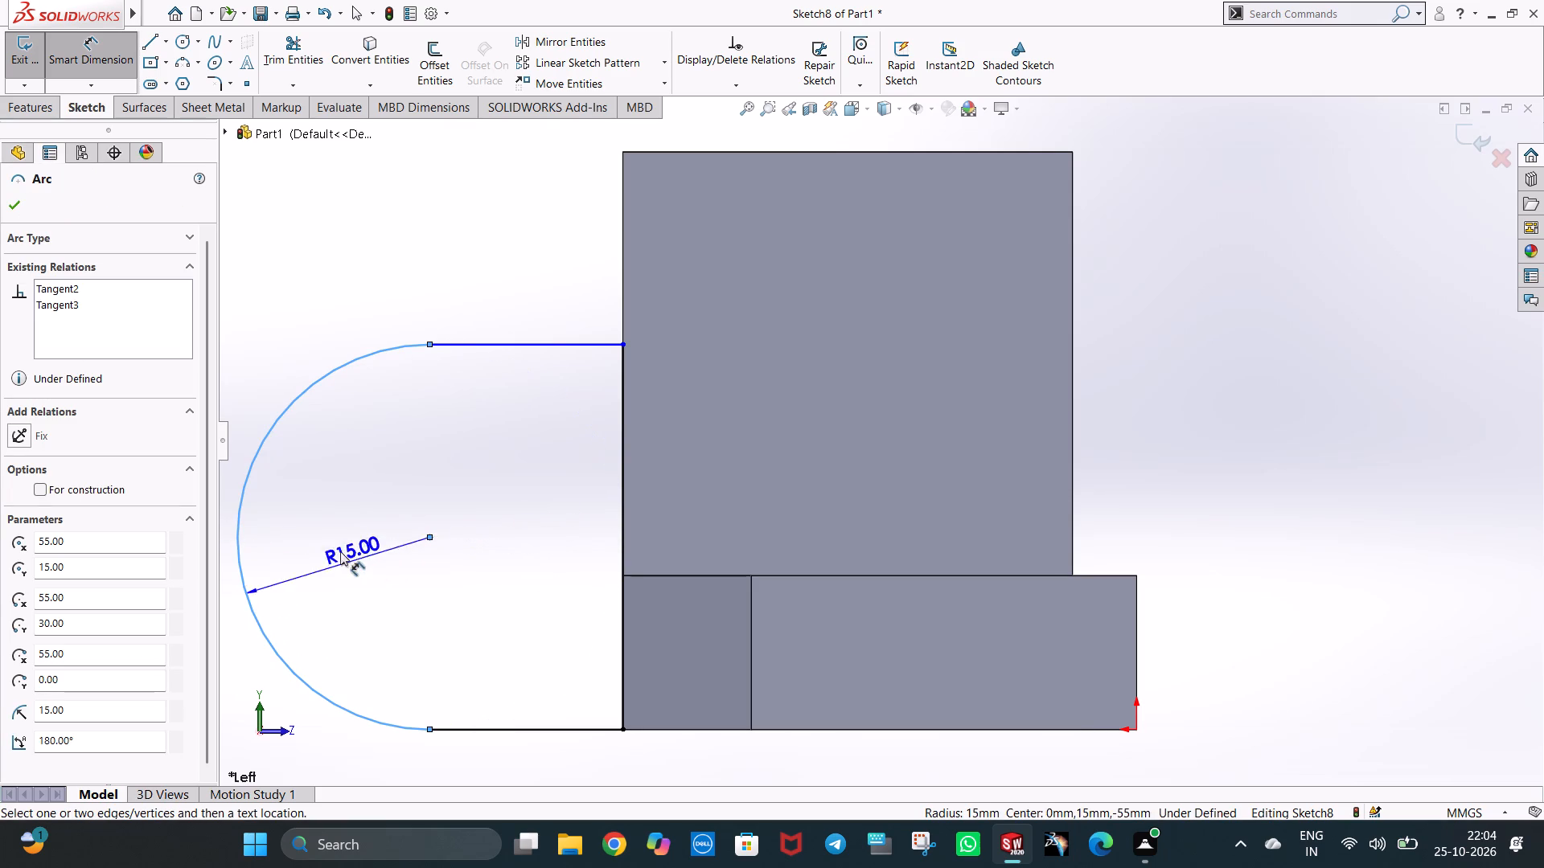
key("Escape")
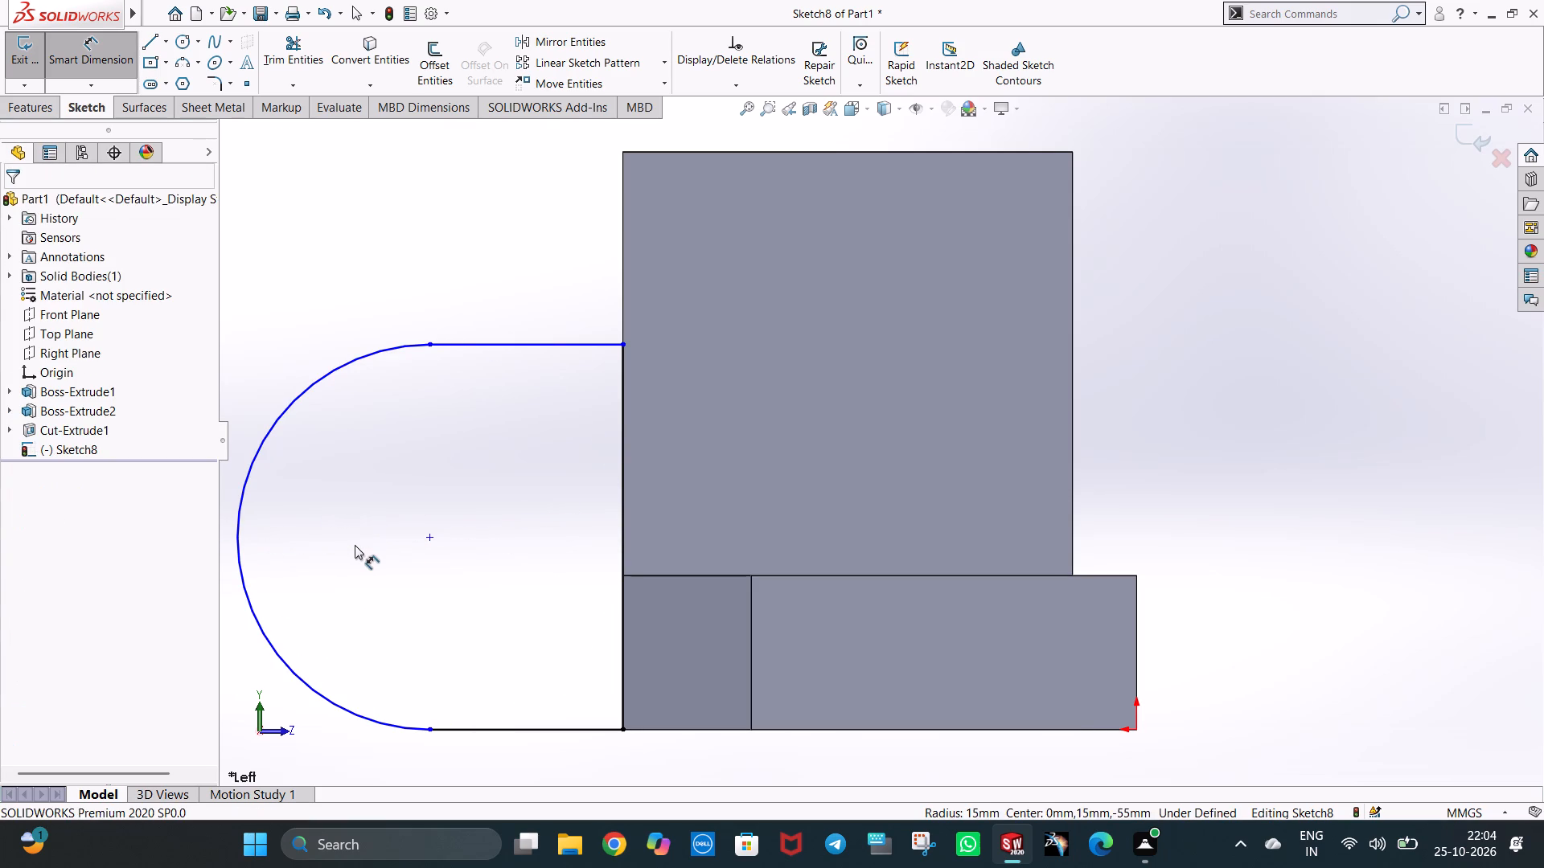
Sketch a circle concentric with the lug's rounded end and set its radius to 7.5 mm.
middle_click_drag(507, 458, 552, 493)
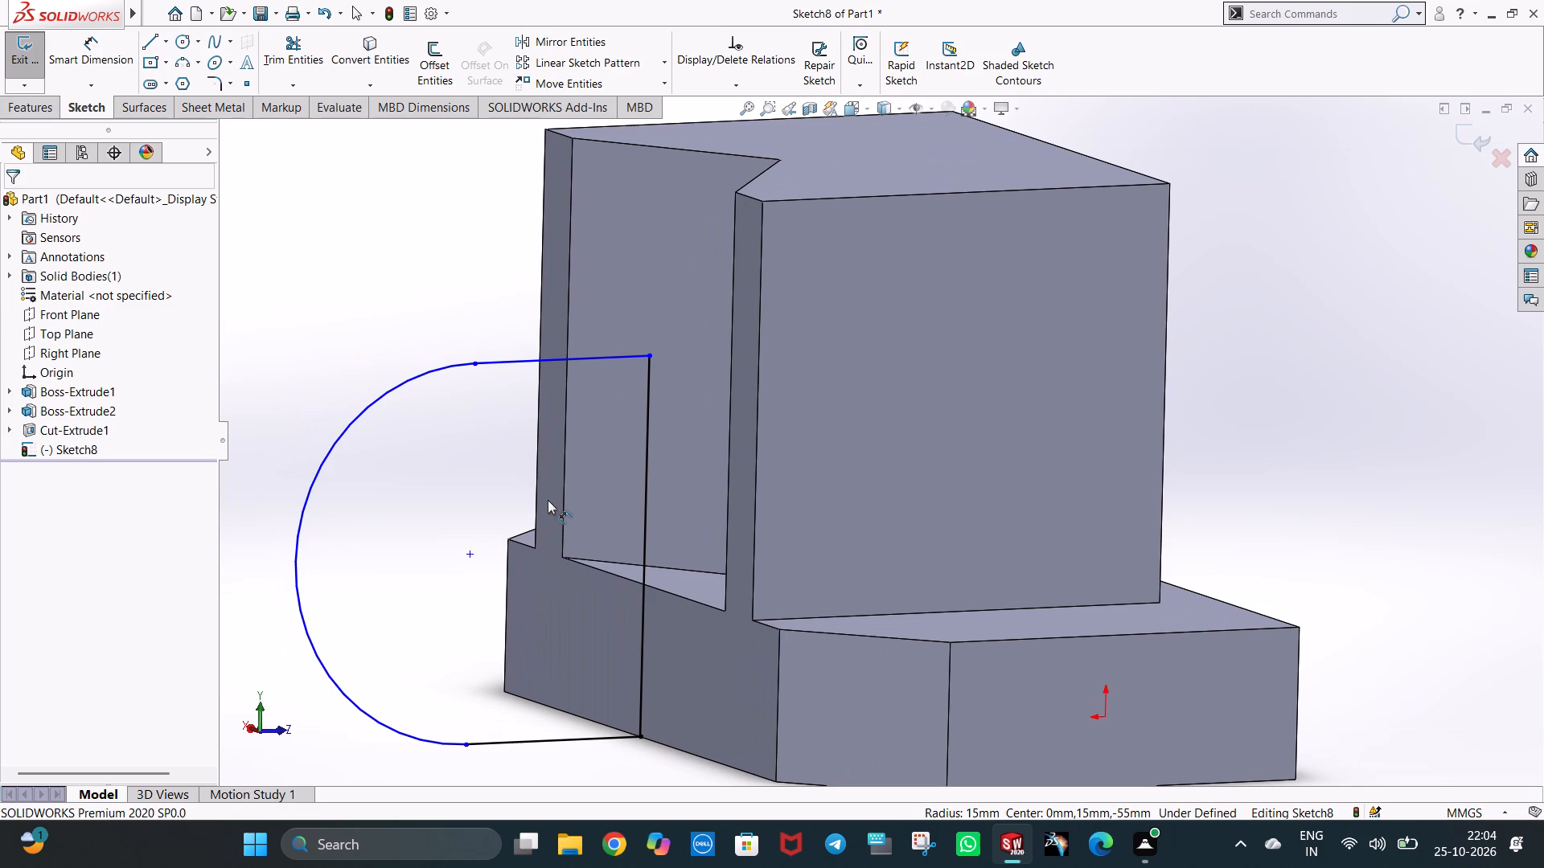
key("ctrl+3")
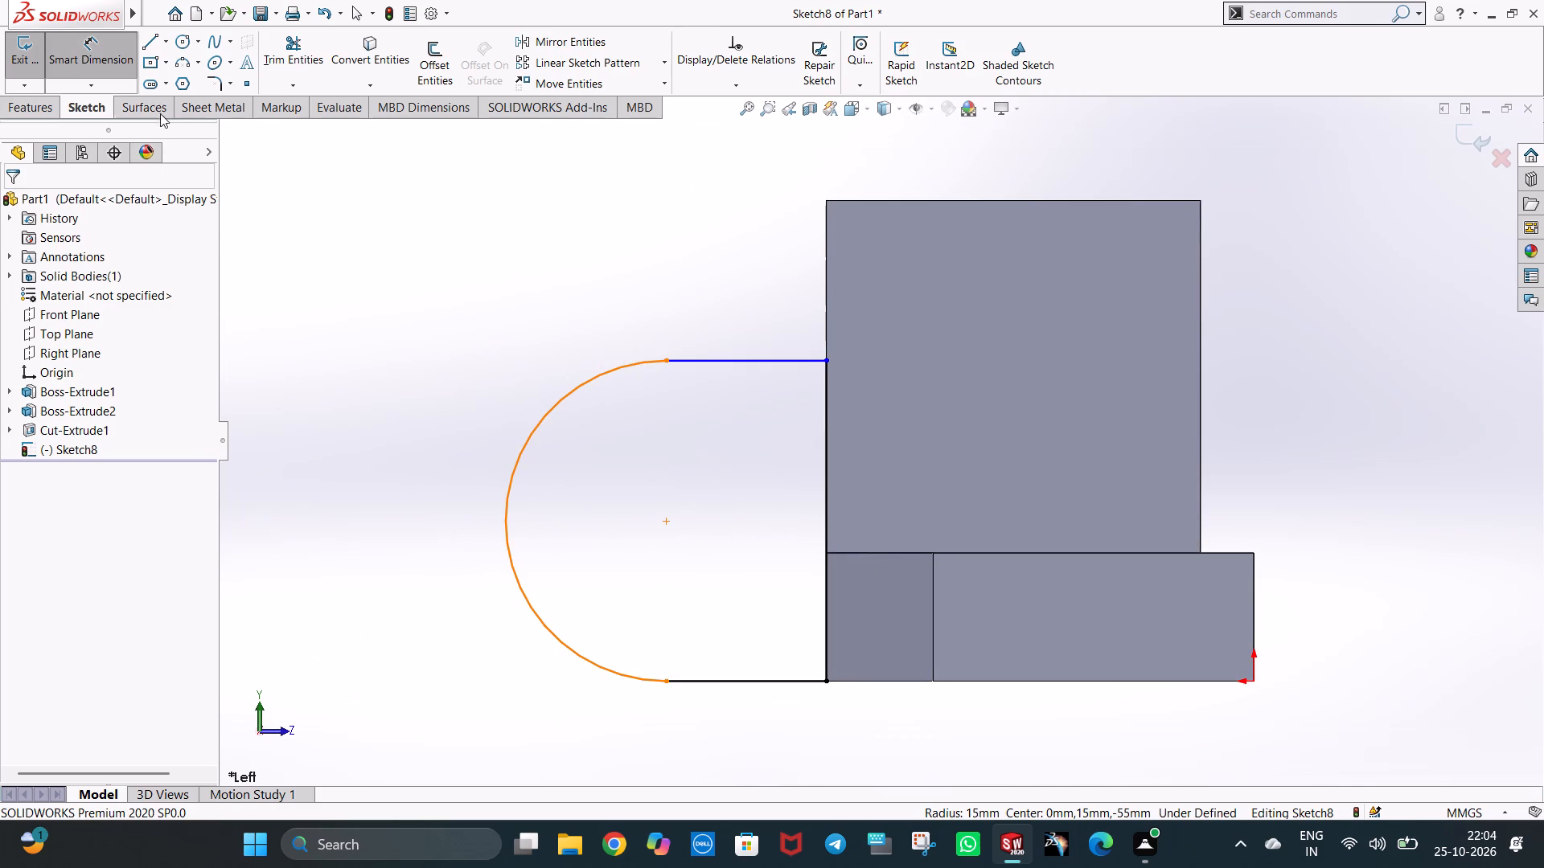
left_click(186, 47)
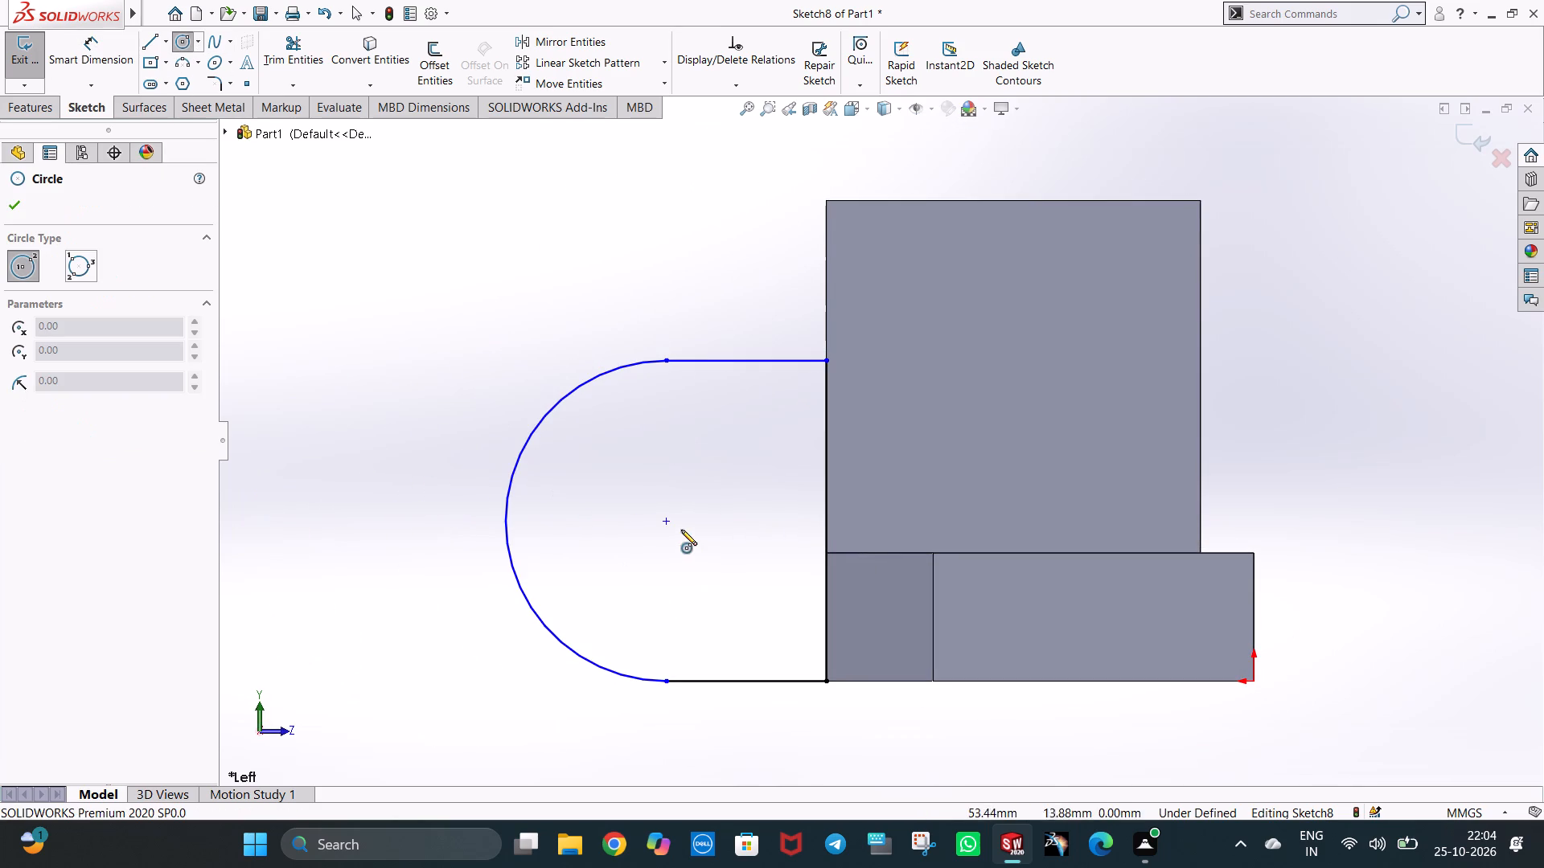
left_click(663, 518)
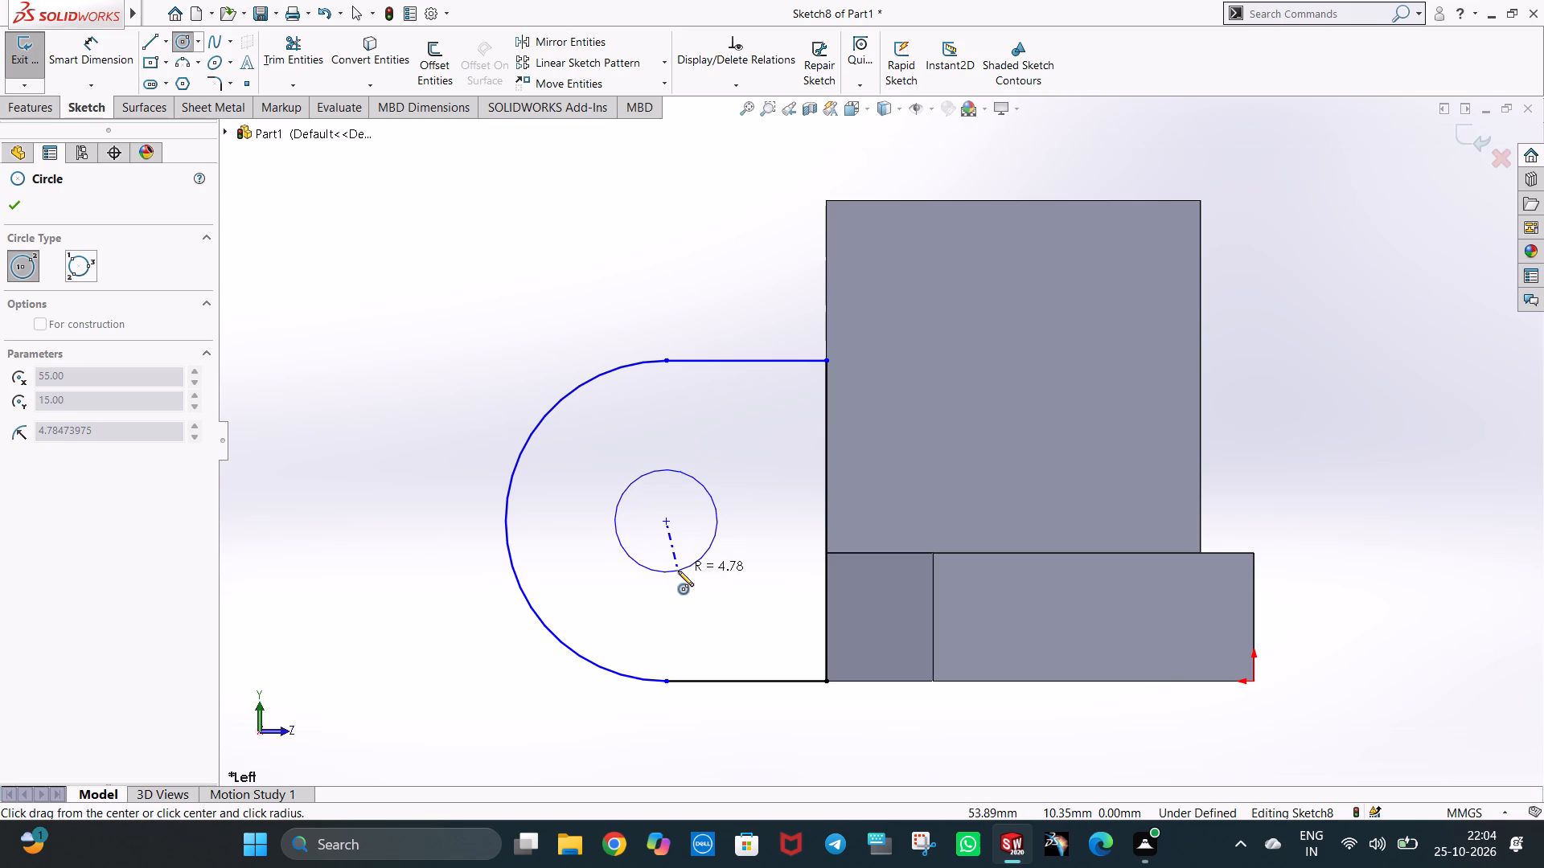
left_click(678, 571)
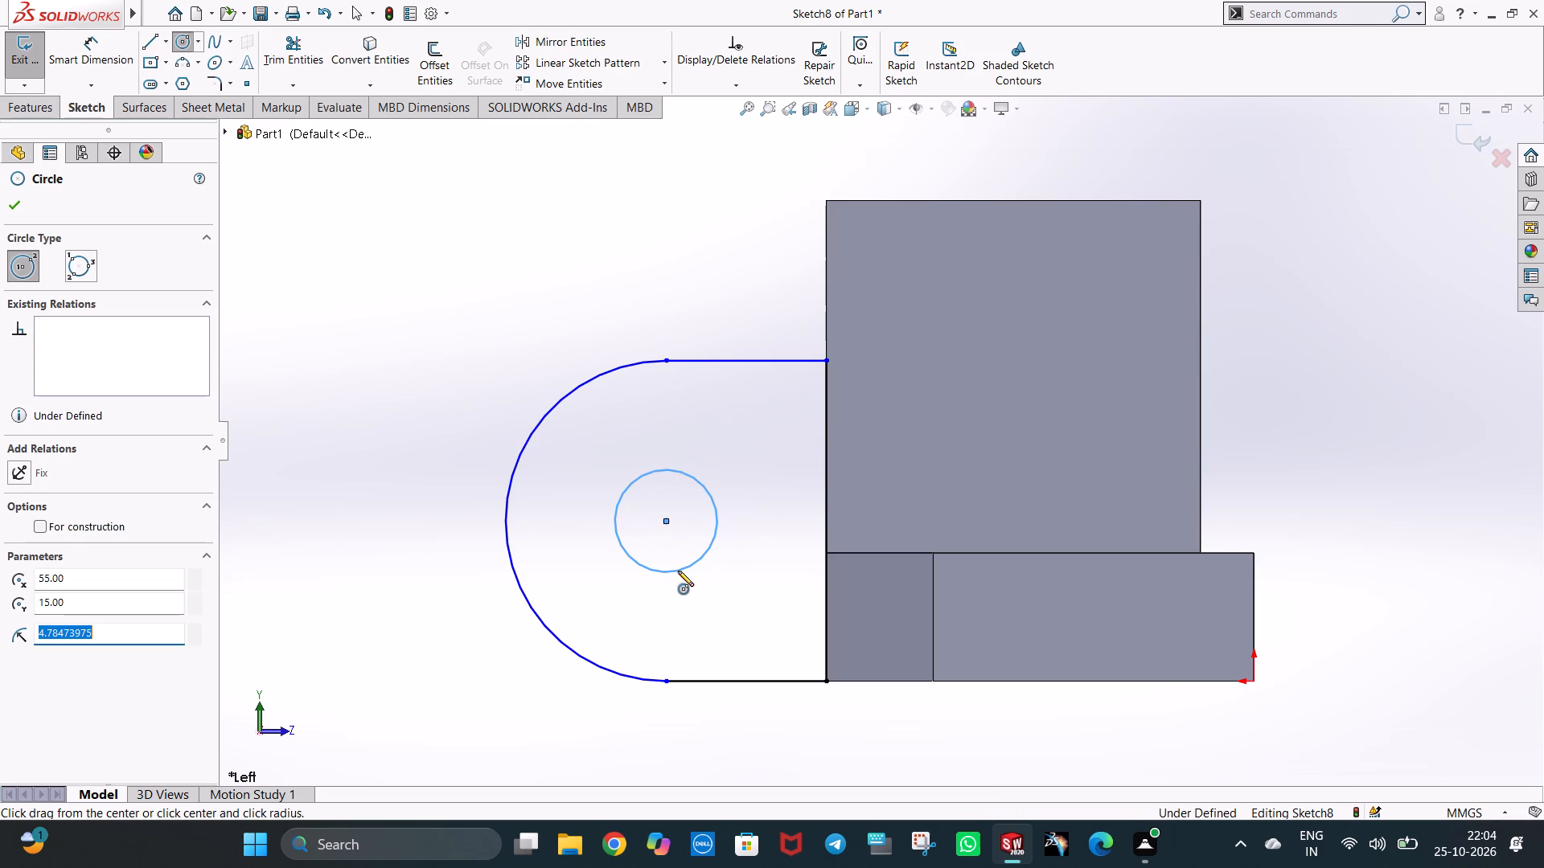
type("7.5")
key("Return")
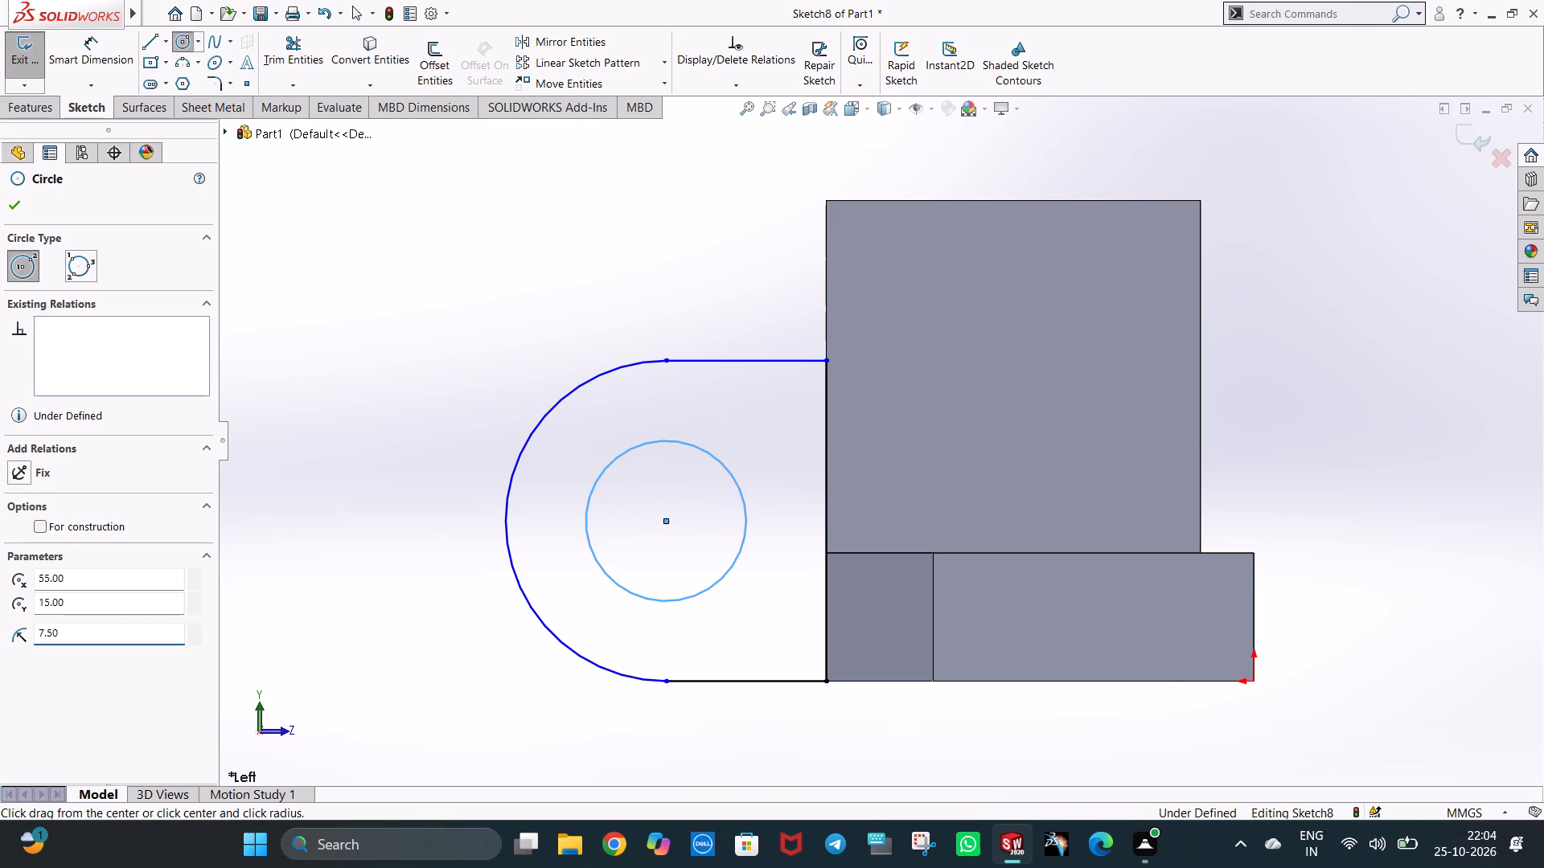
key("Escape")
key("Escape")
Start a Boss-Extrude of the lug profile with its hole, using the Mid Plane end condition.
left_click(44, 108)
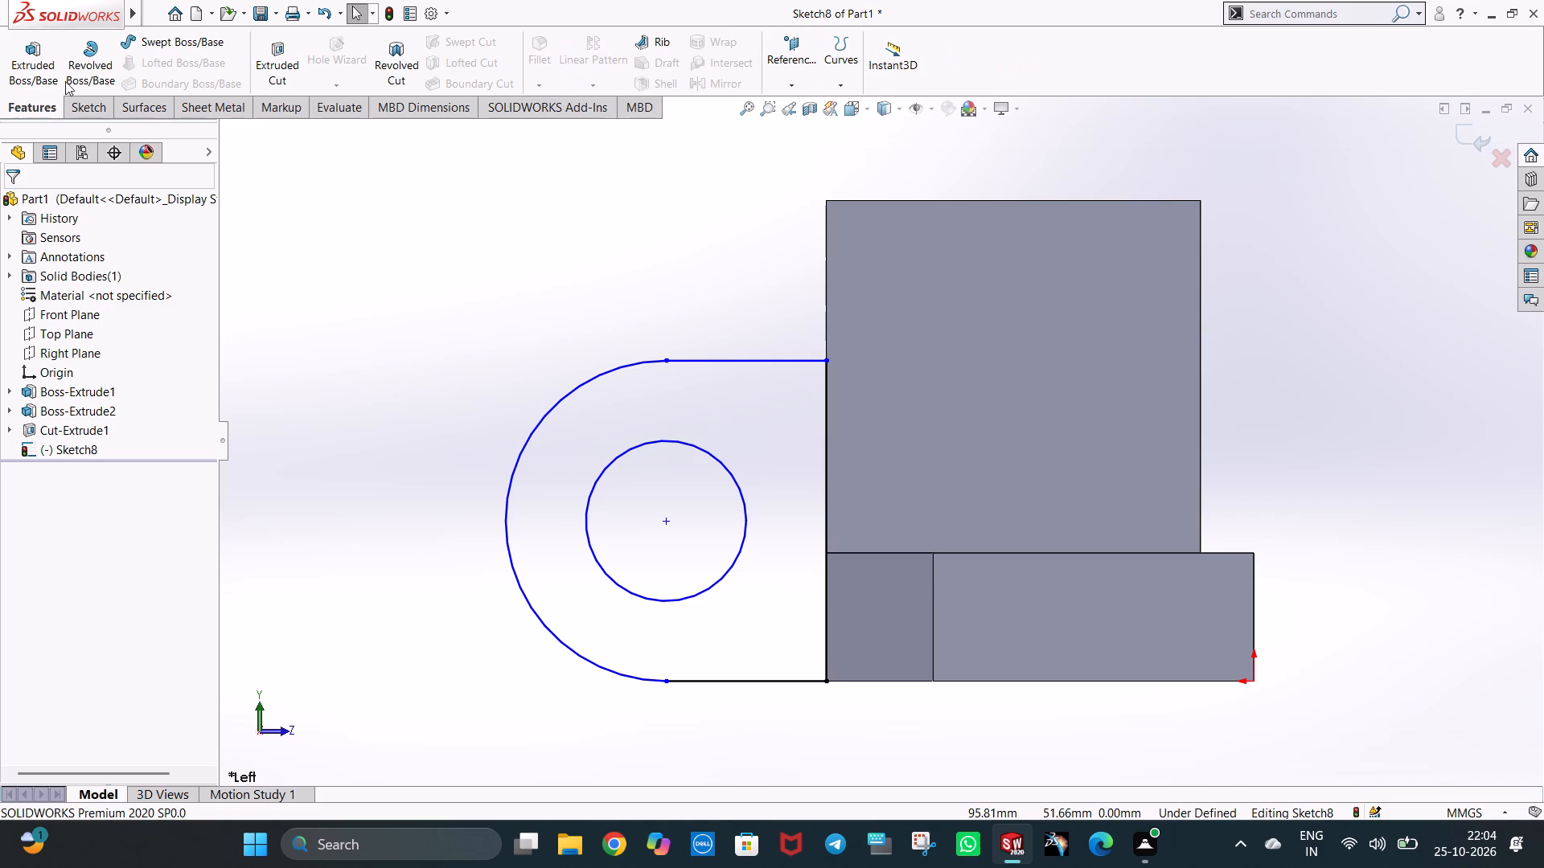
left_click(29, 80)
middle_click_drag(606, 547, 609, 549)
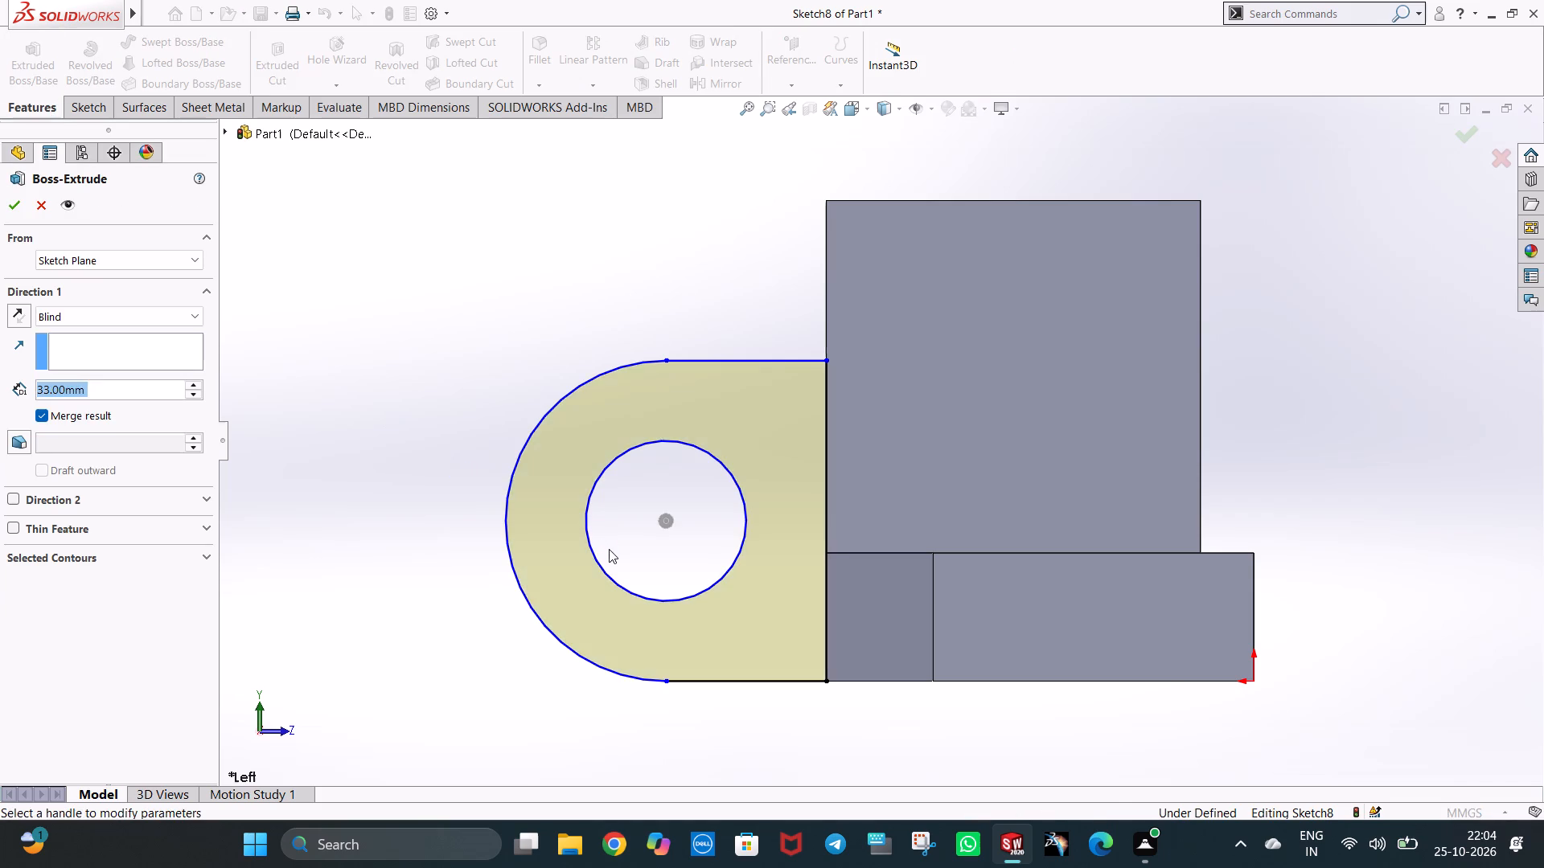
middle_click_drag(609, 549, 759, 571)
left_click(133, 316)
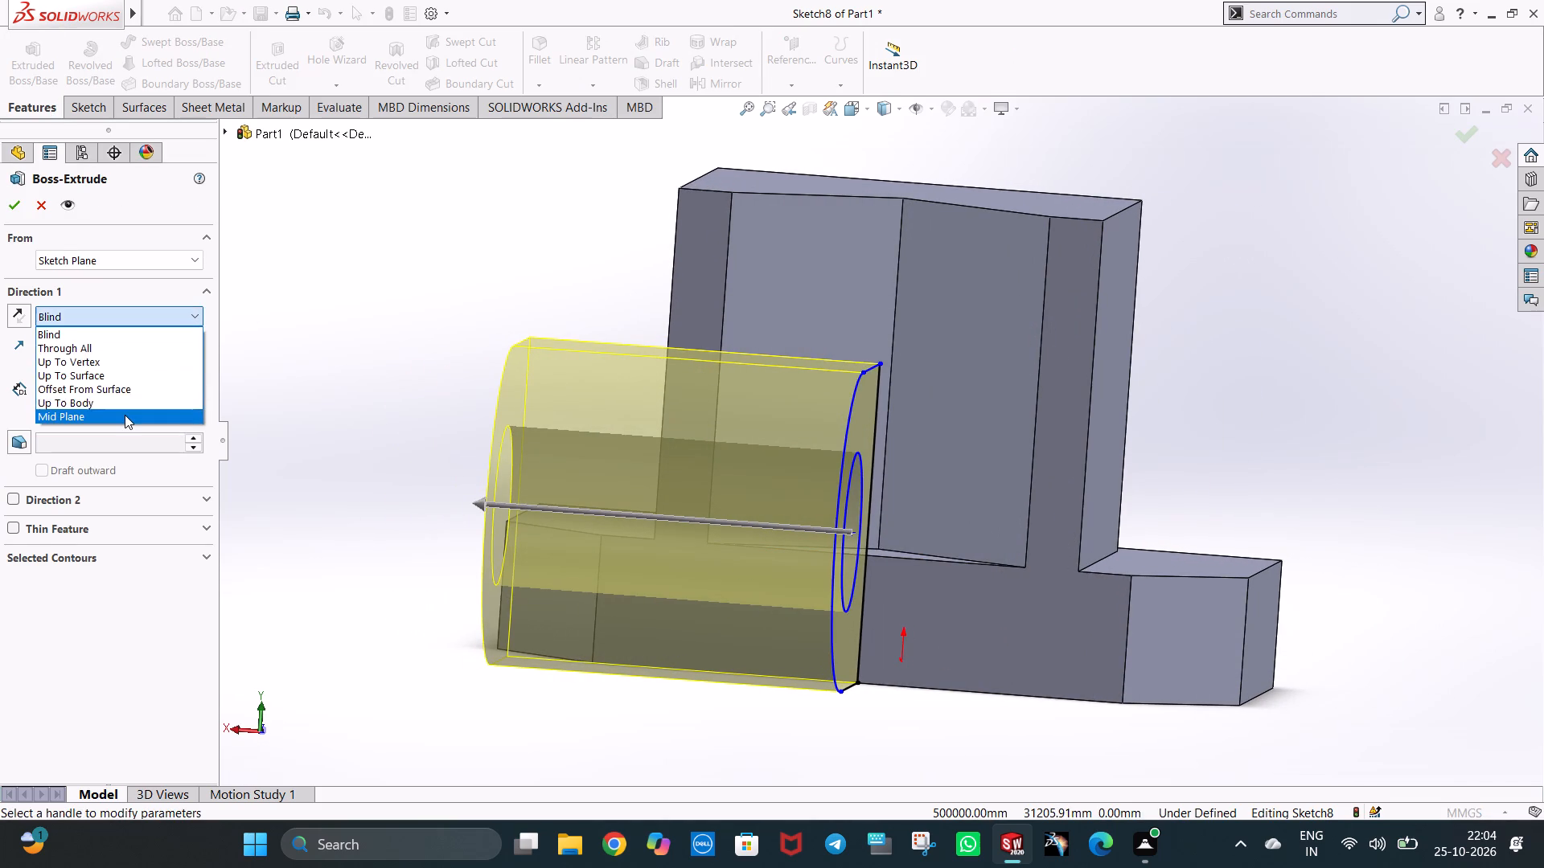
left_click(125, 415)
middle_click_drag(709, 477, 695, 571)
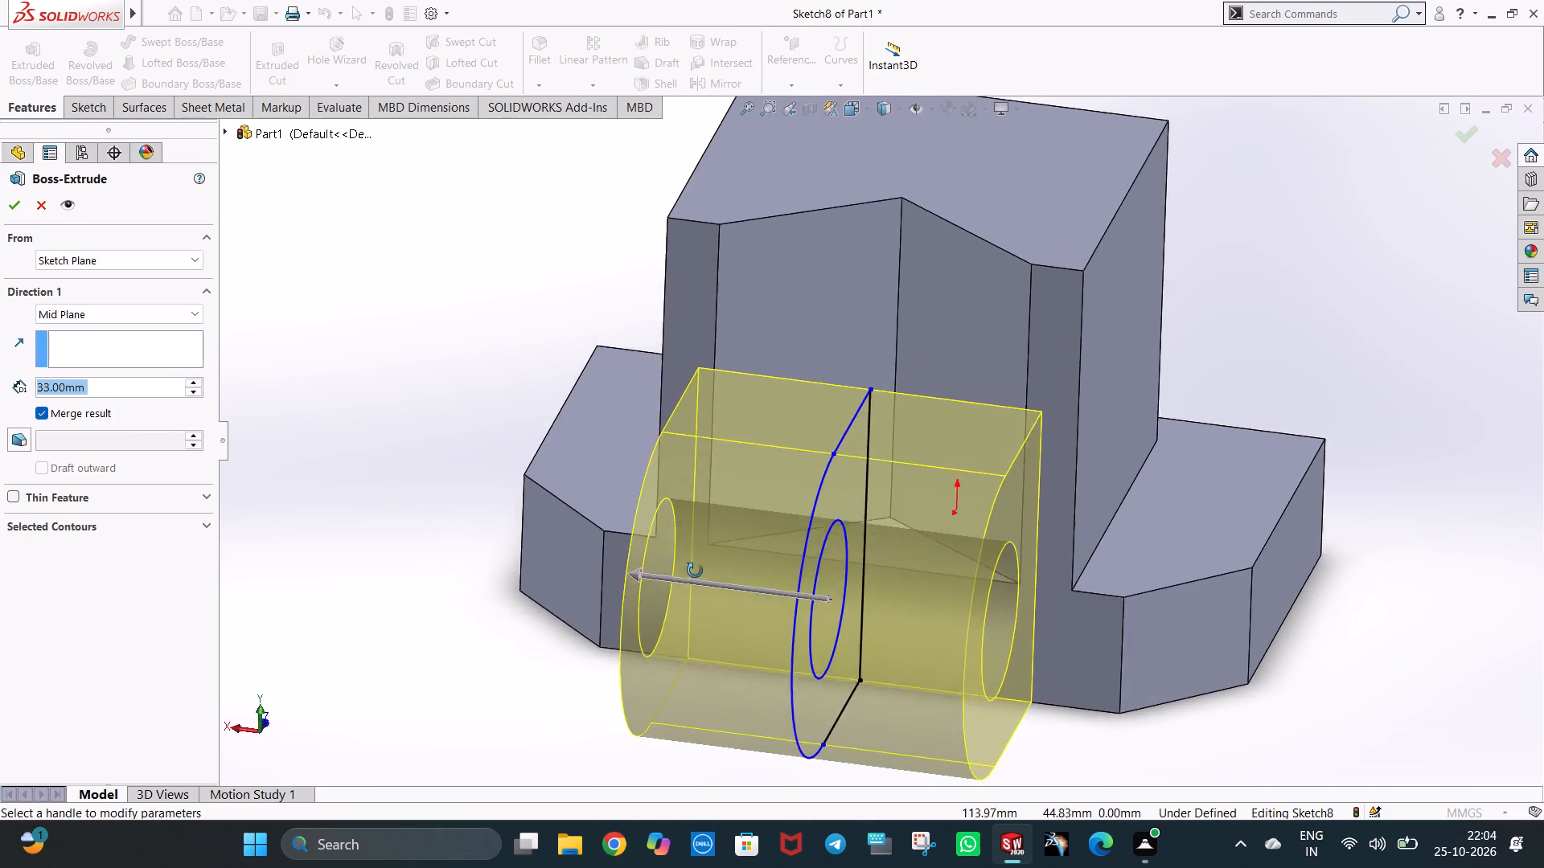
middle_click_drag(695, 571, 700, 551)
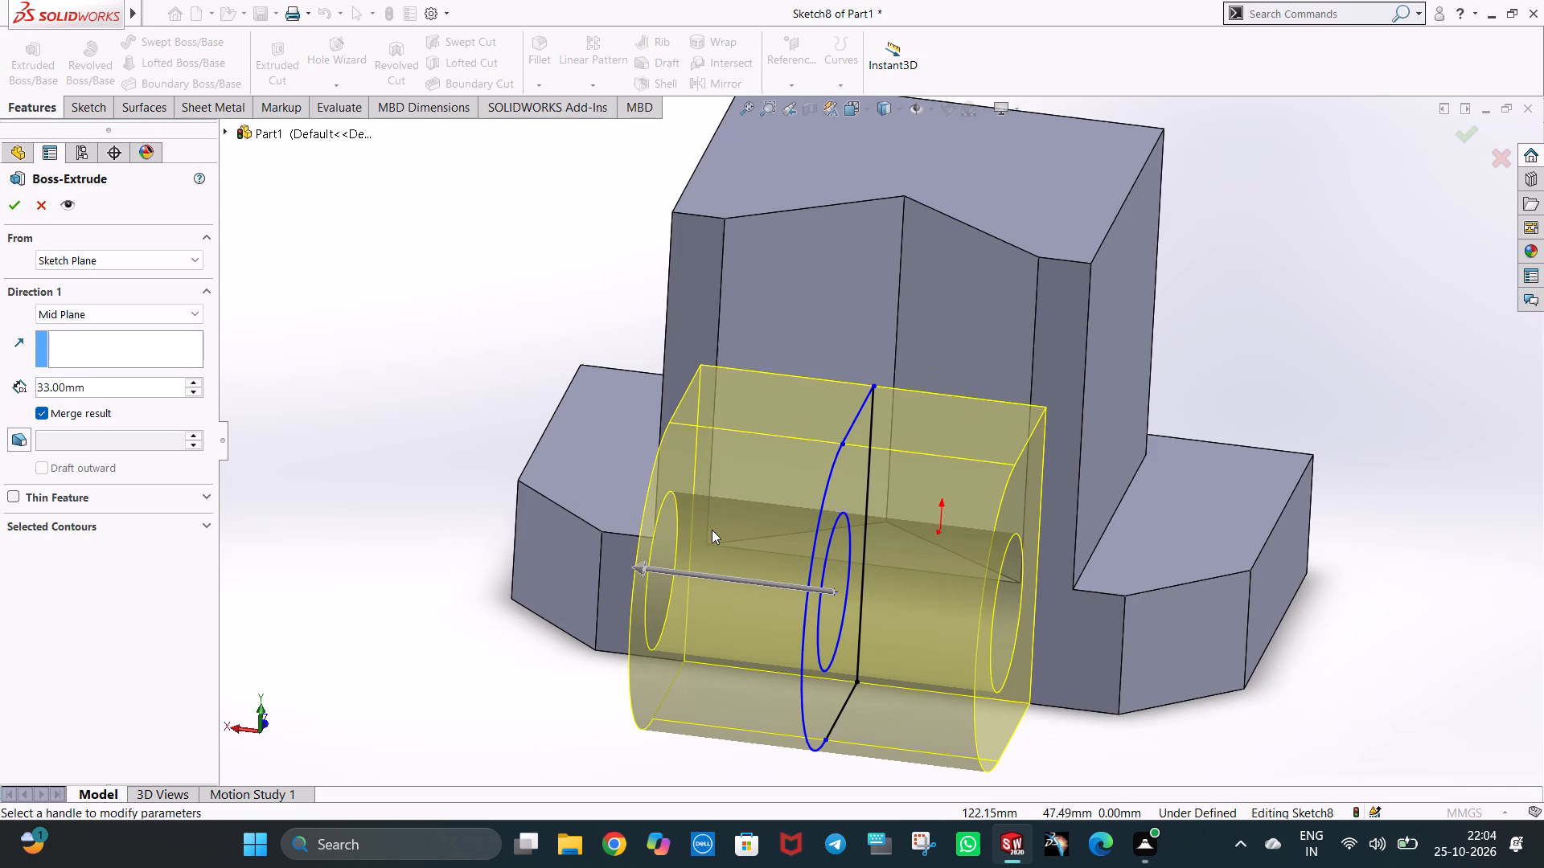
middle_click_drag(726, 512, 668, 516)
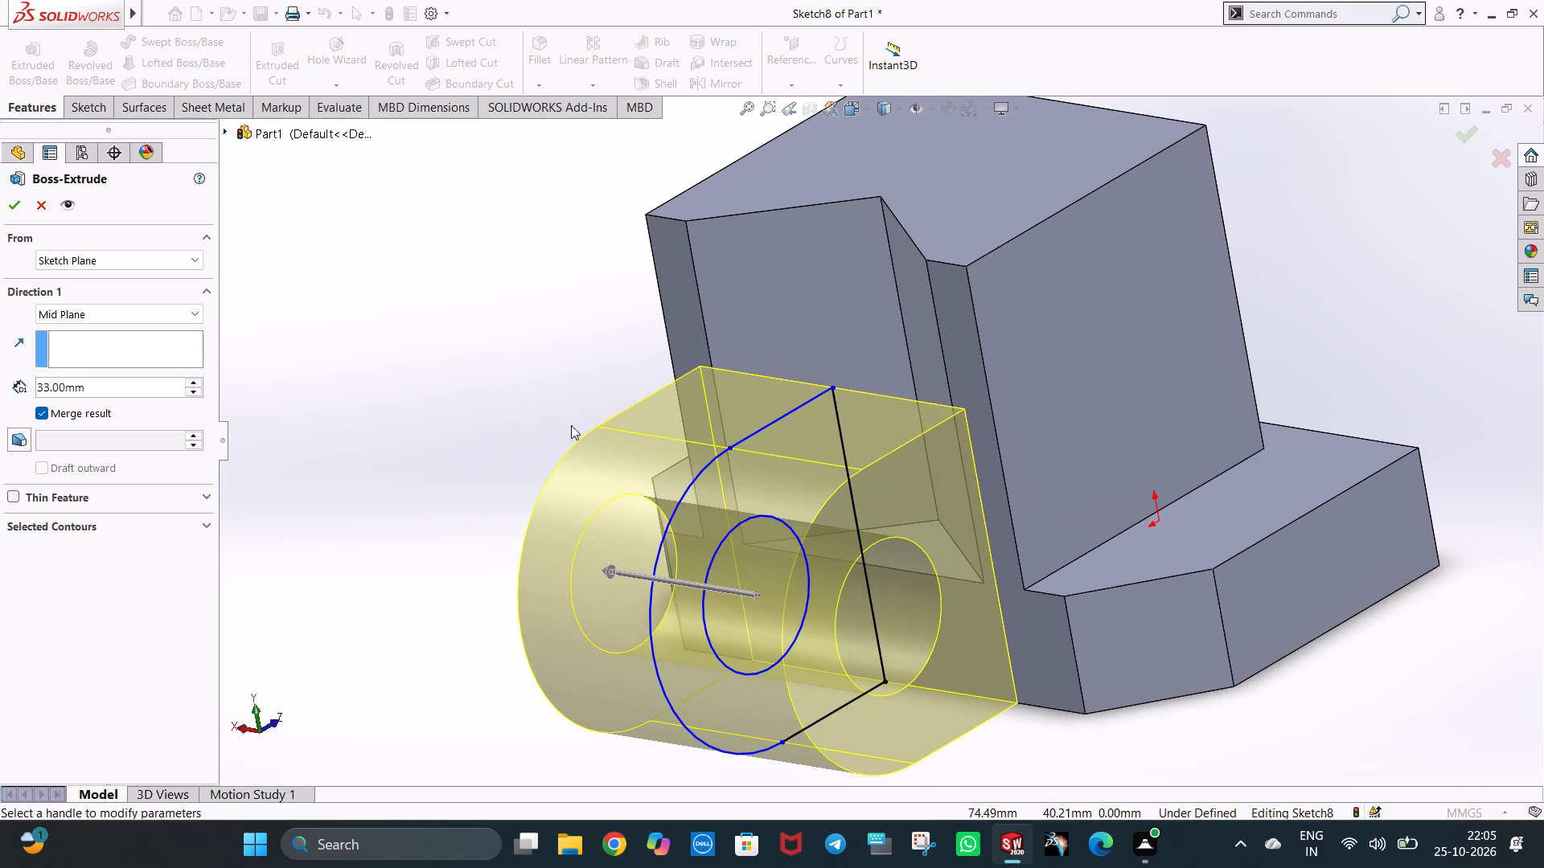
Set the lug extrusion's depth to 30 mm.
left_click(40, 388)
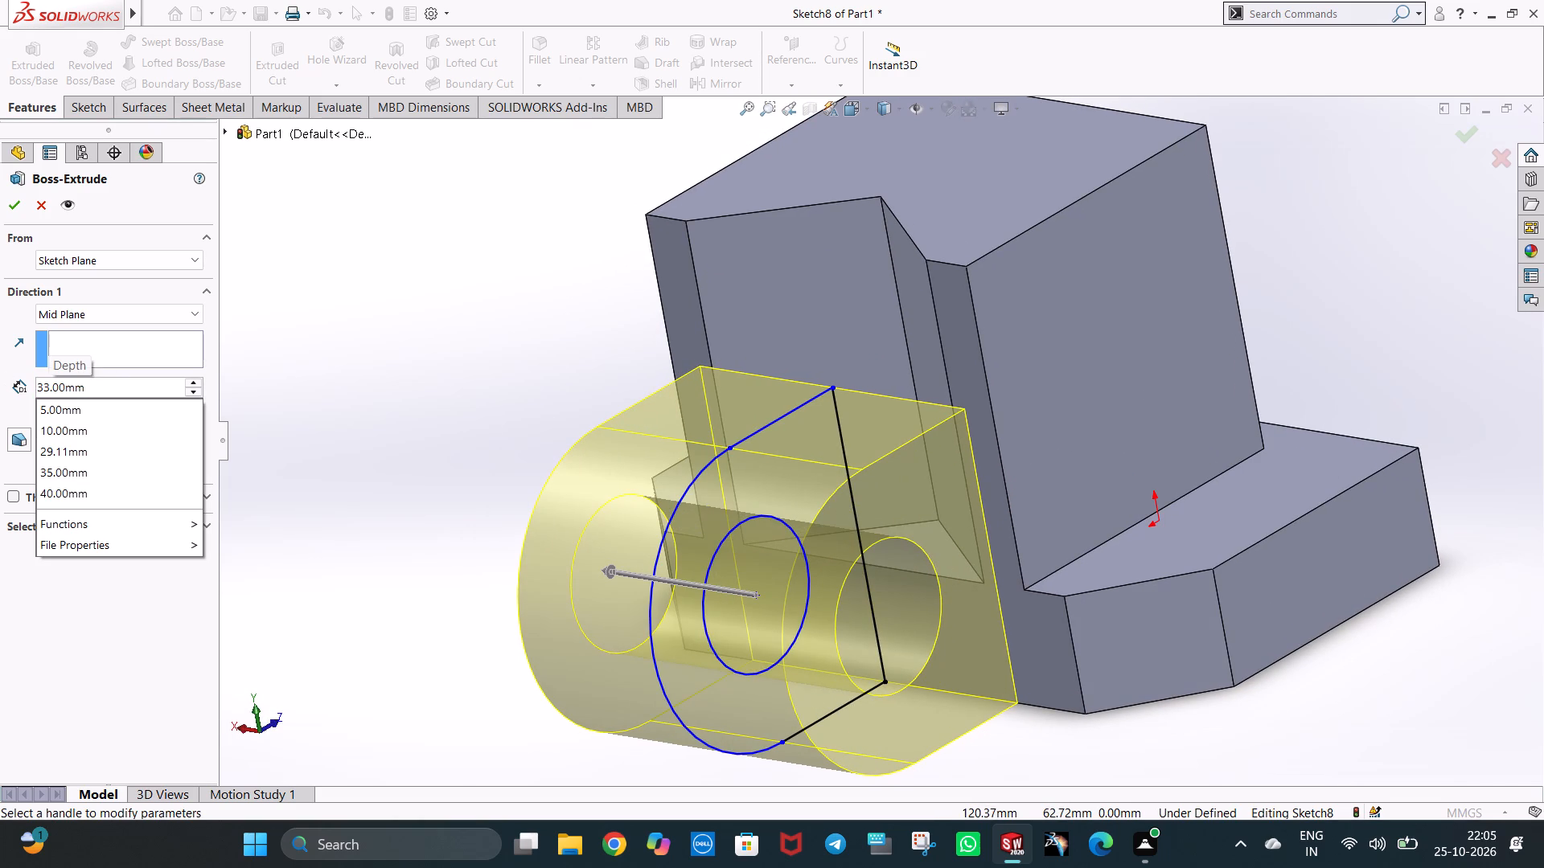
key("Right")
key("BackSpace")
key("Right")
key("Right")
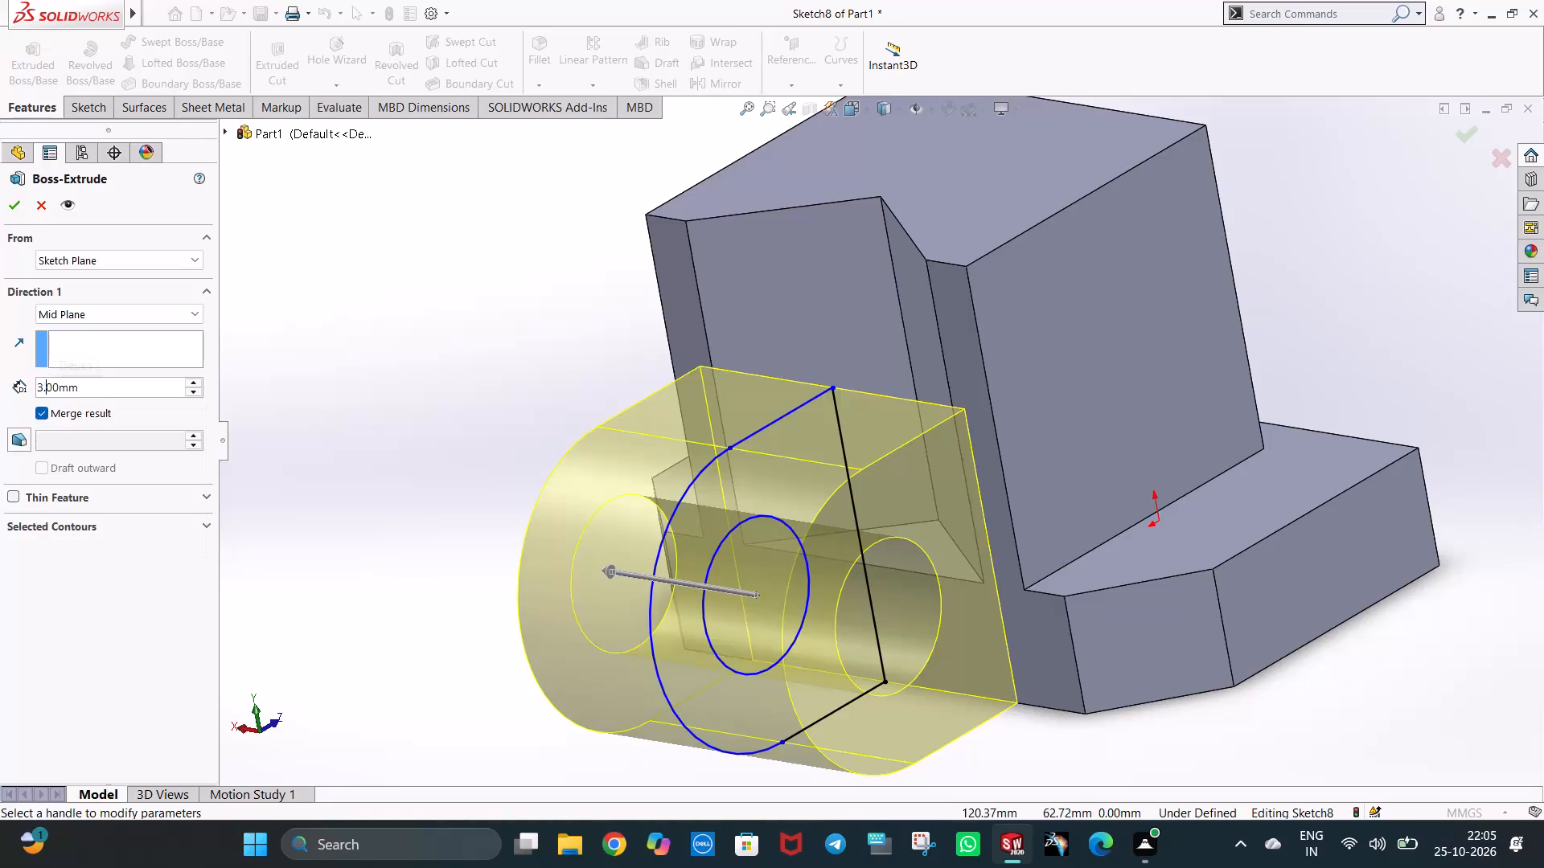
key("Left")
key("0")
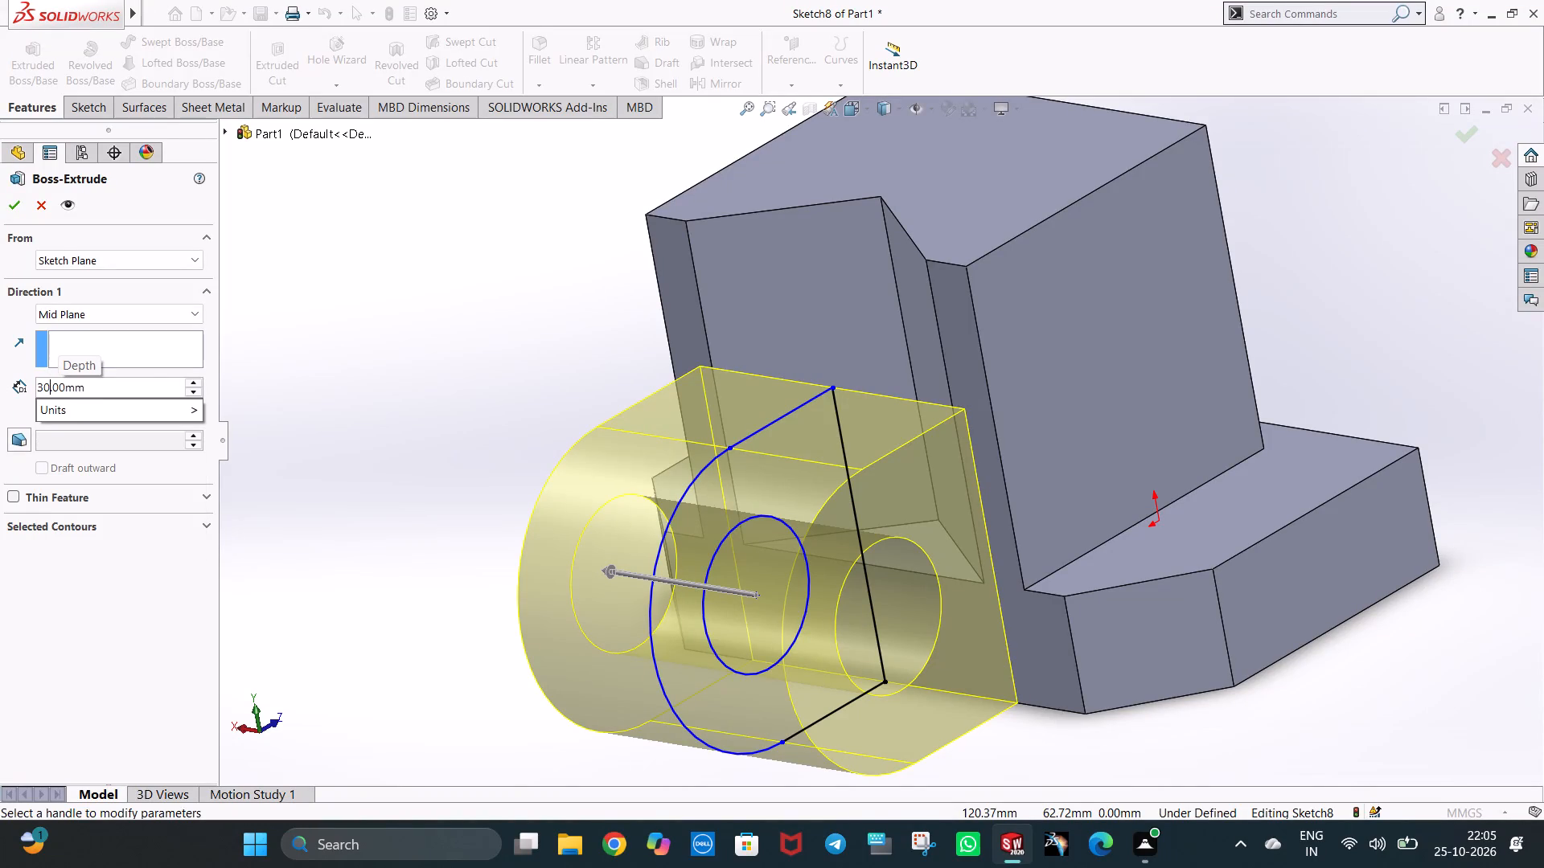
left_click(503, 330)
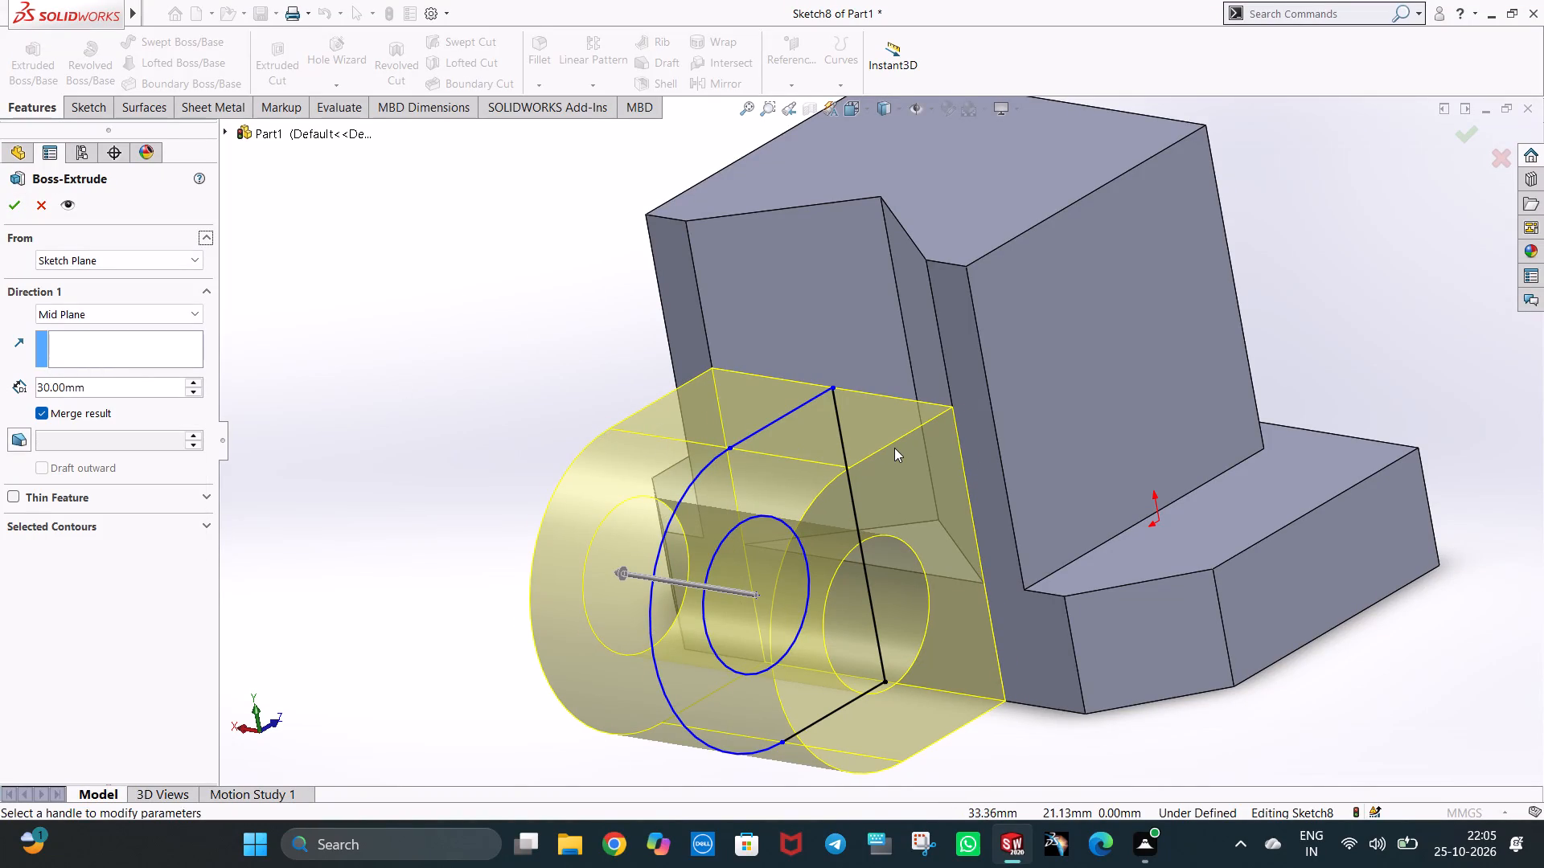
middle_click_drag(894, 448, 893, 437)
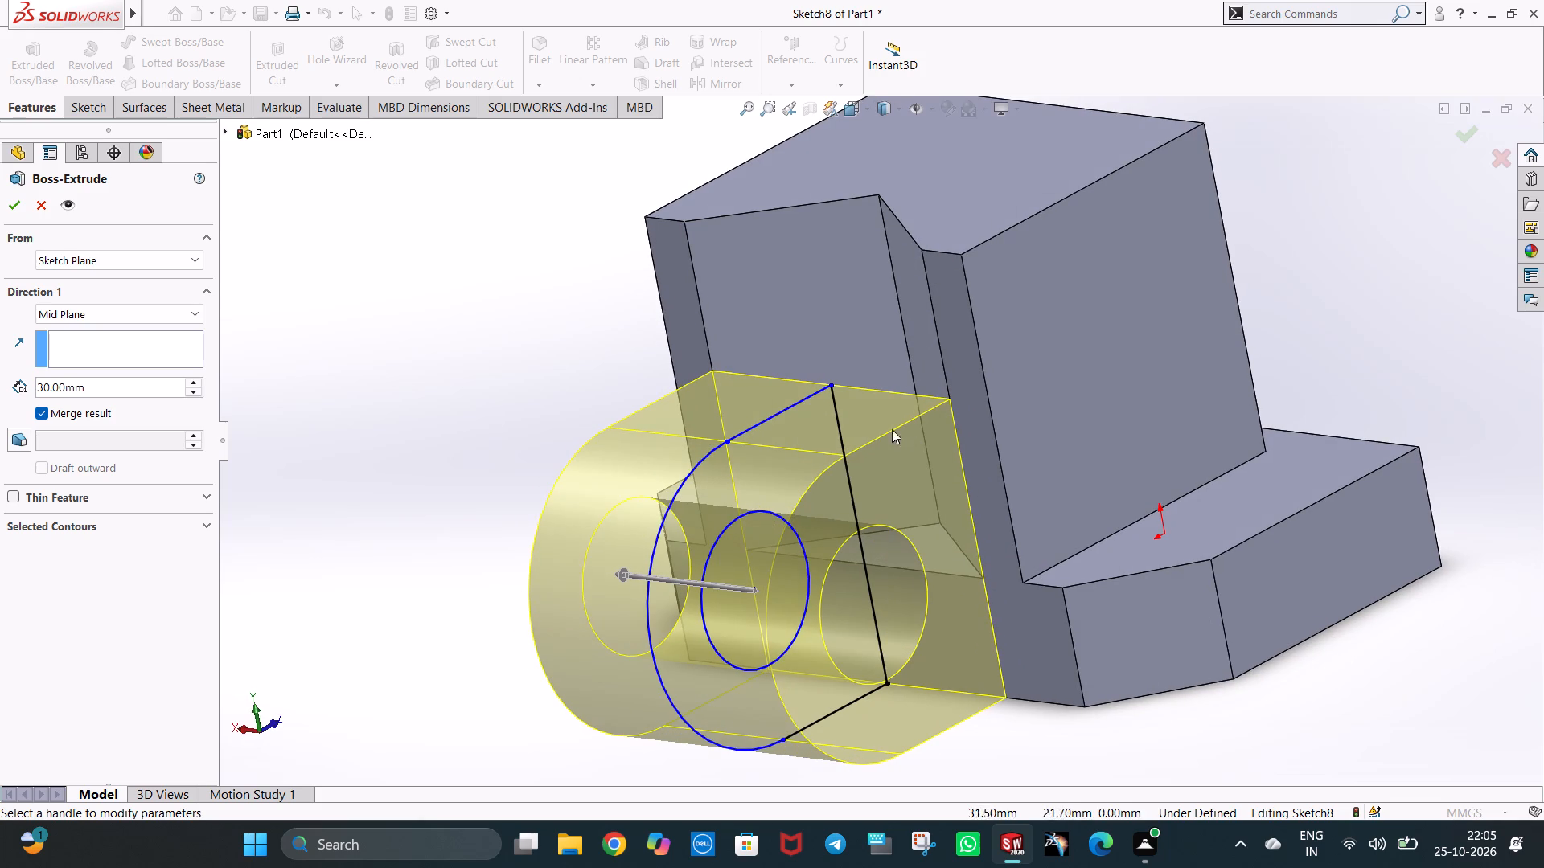
Set the lug extrusion's depth to 20 mm and finish the feature.
left_click_drag(92, 387, 34, 381)
left_click_drag(34, 381, 26, 382)
type("20")
key("Return")
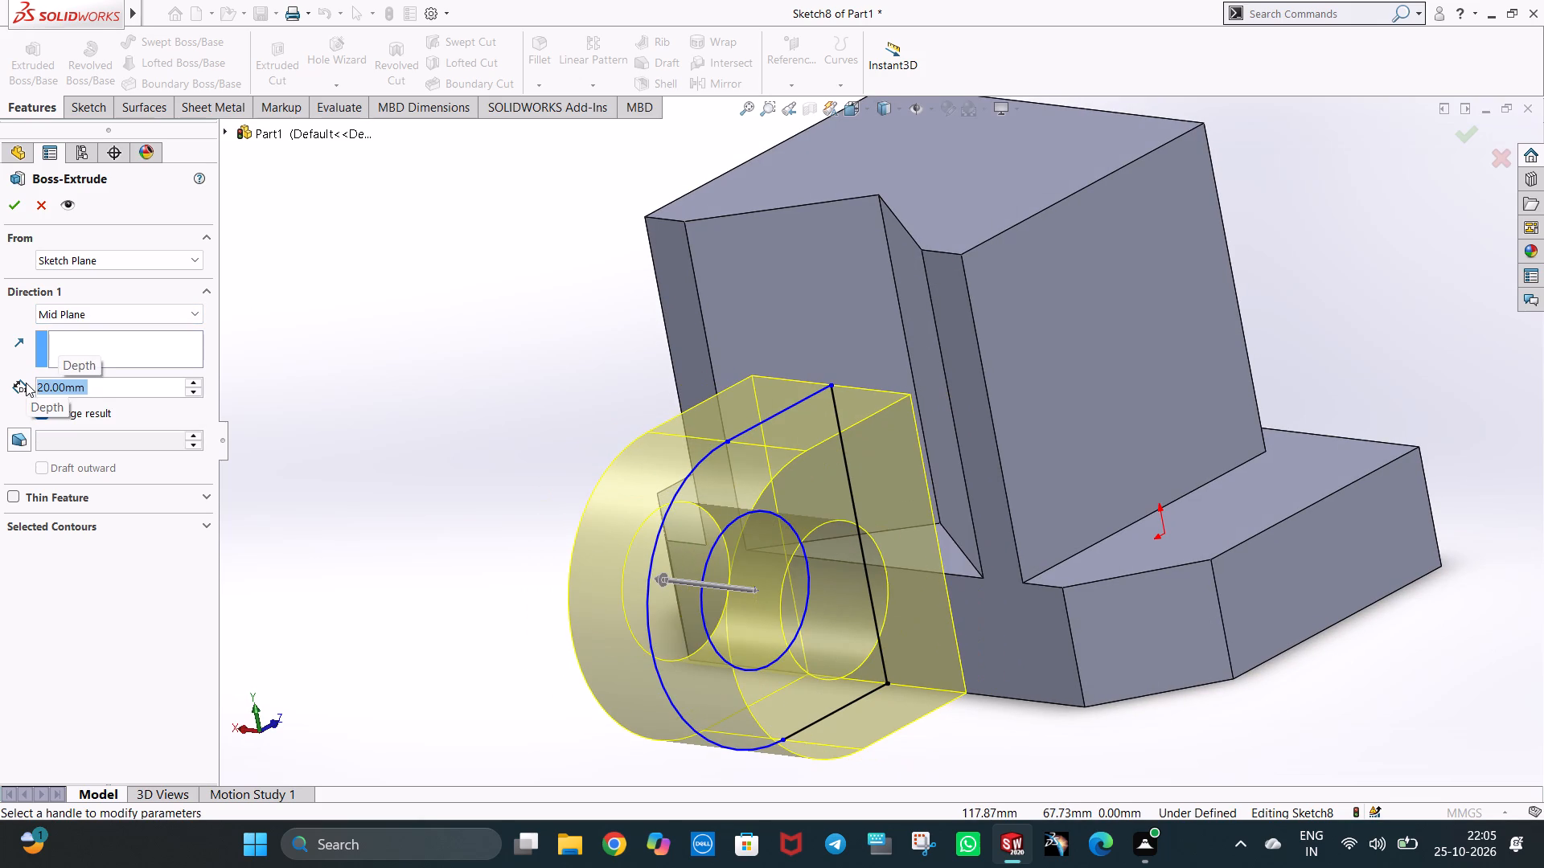
left_click(8, 214)
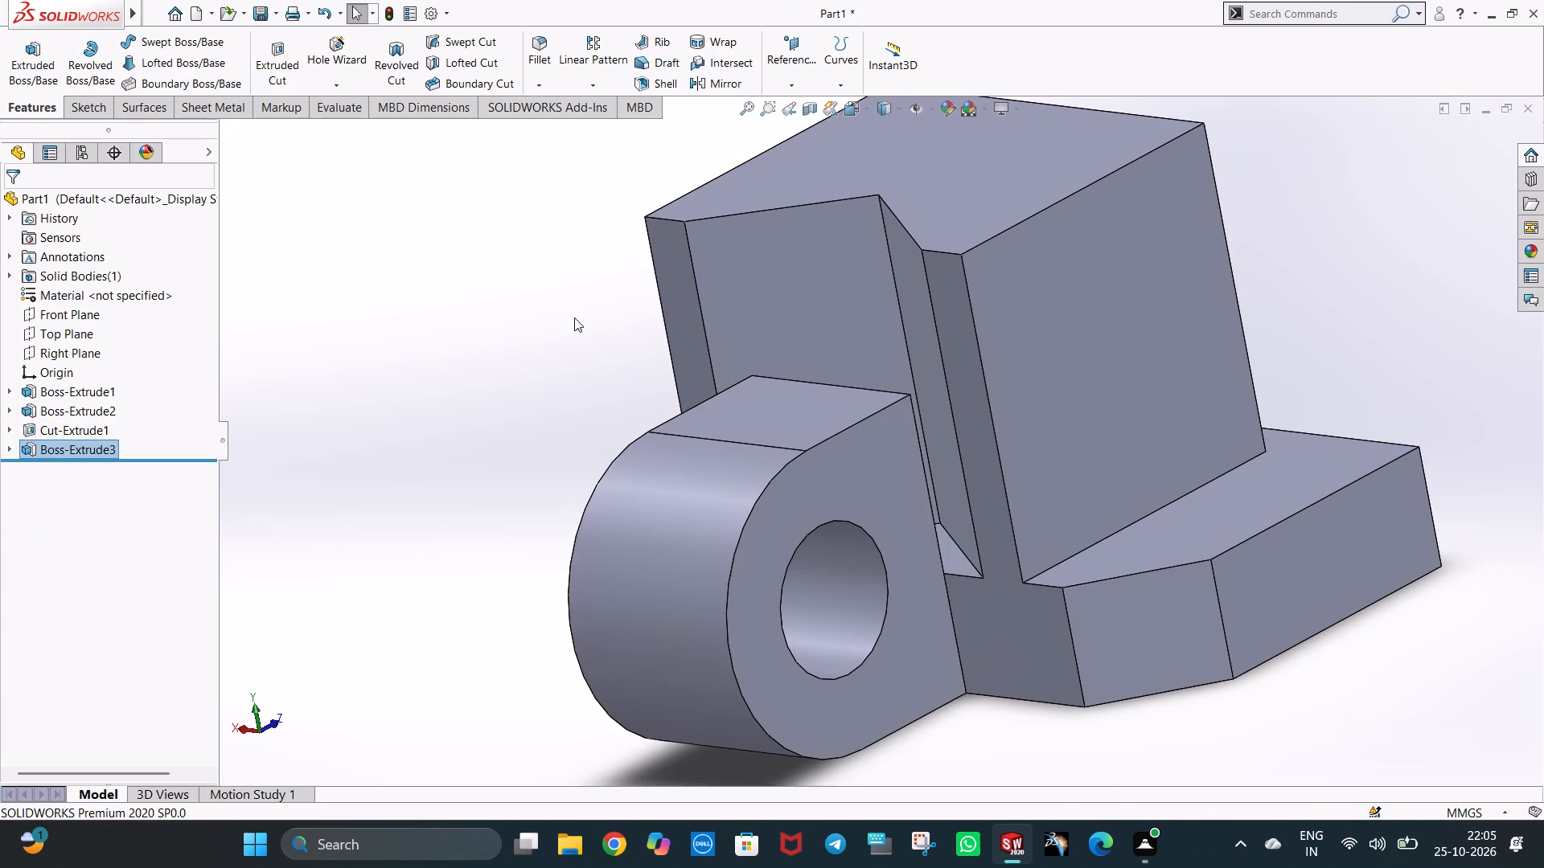
Sketch on the upper block's top face, tracing the V-notch's two sides and closing its open side into a triangle.
middle_click_drag(1065, 612, 1005, 575)
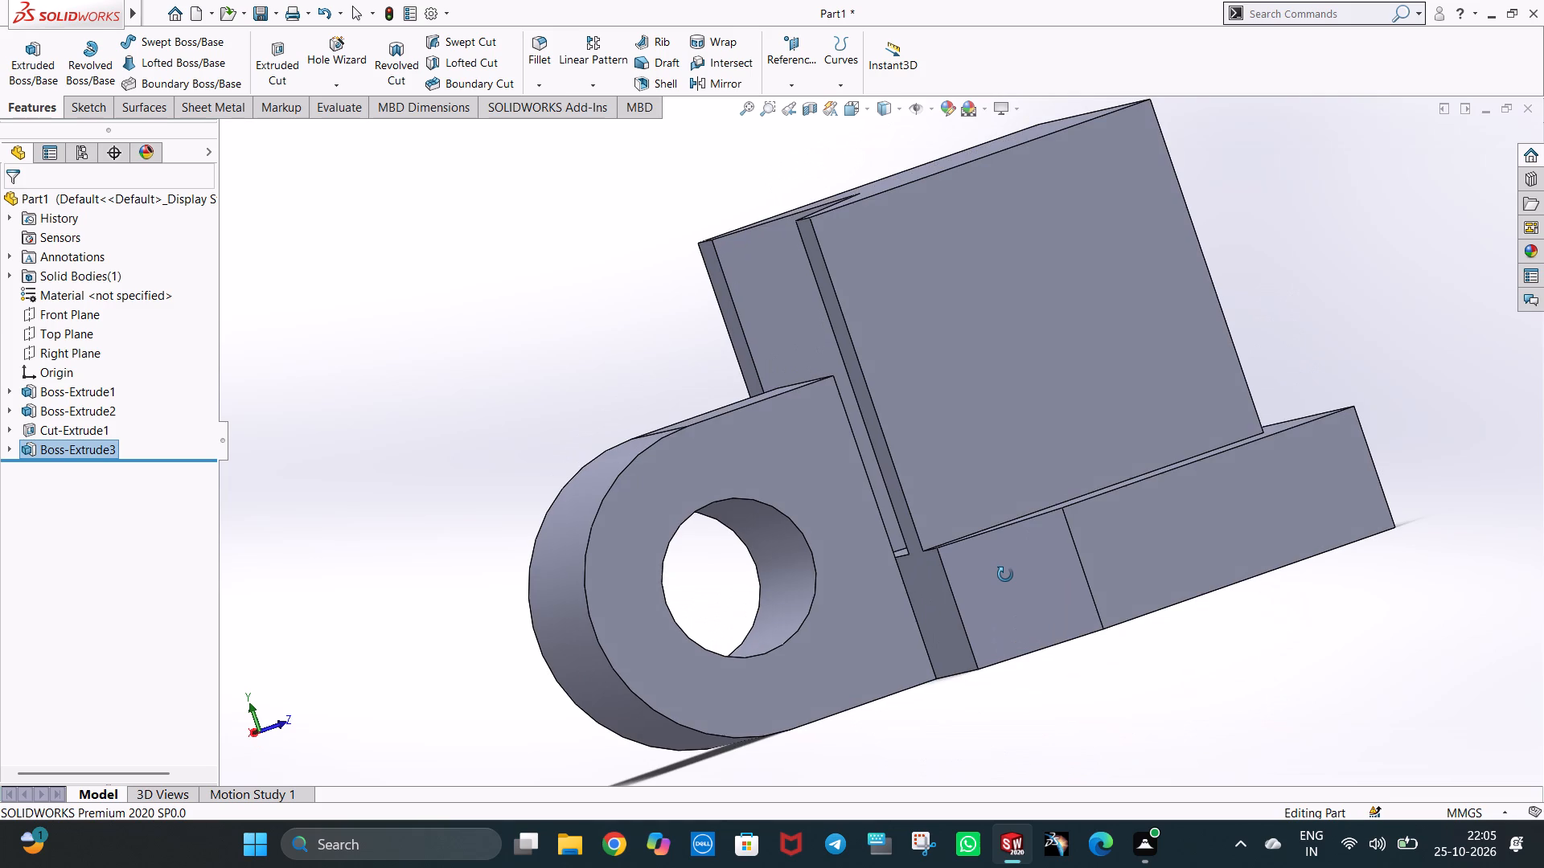
middle_click_drag(1005, 575, 1214, 624)
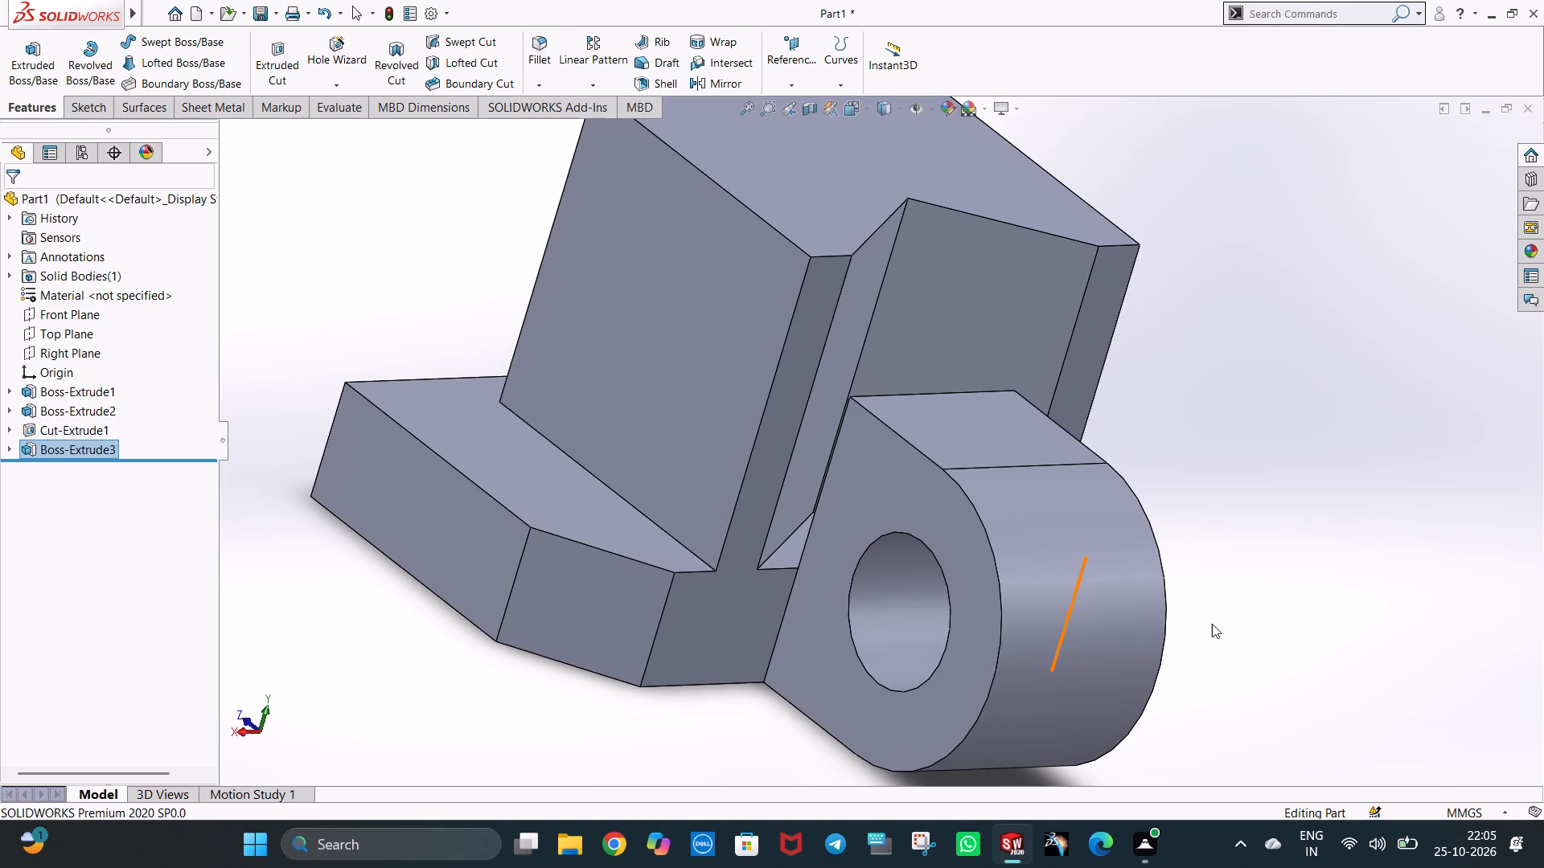
key("ctrl+5")
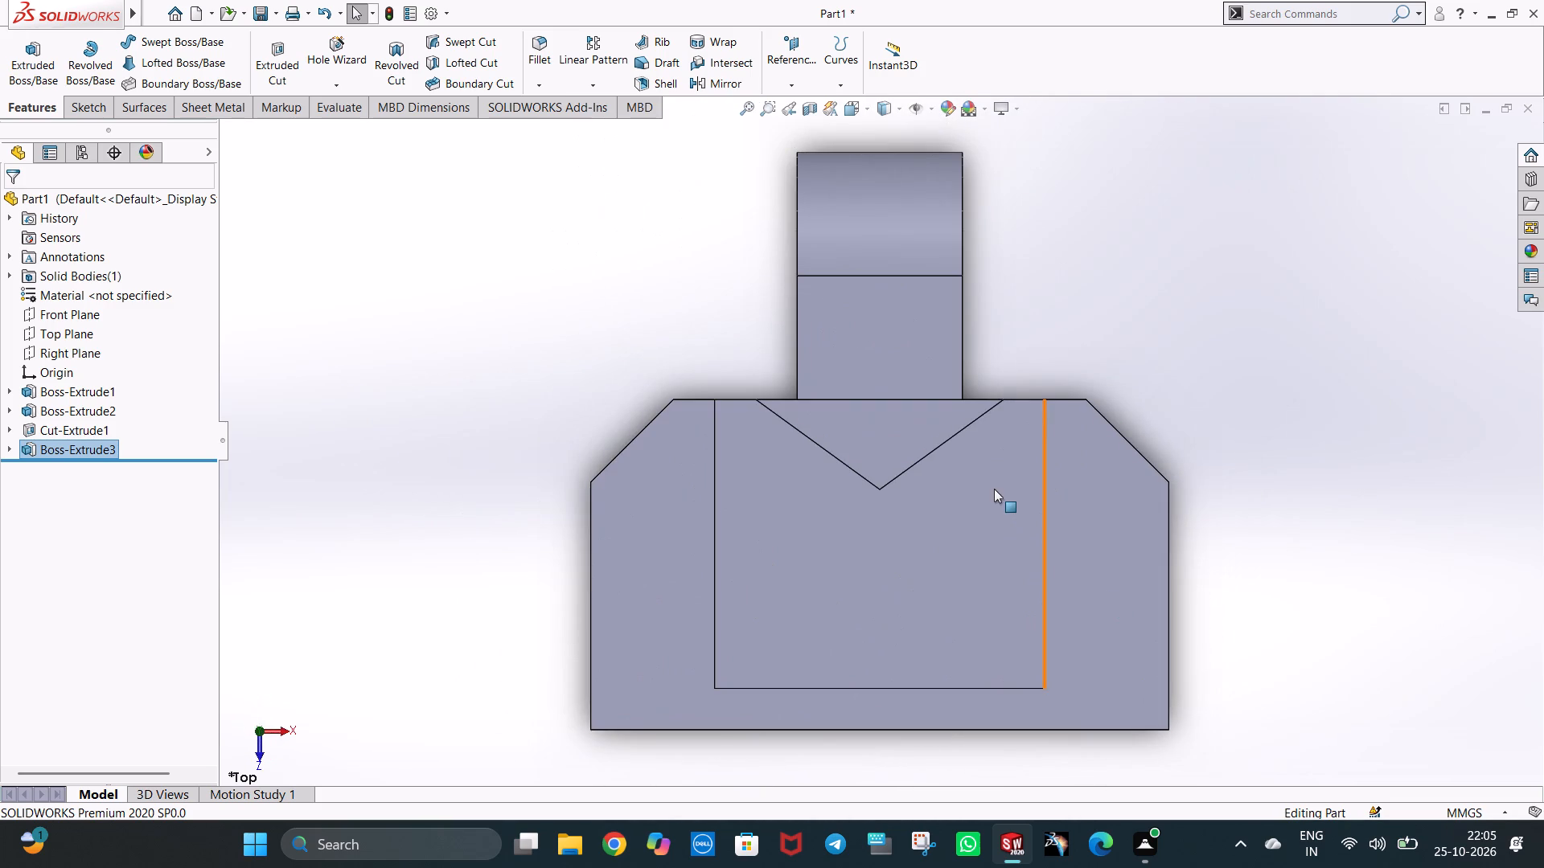
middle_click_drag(994, 489, 1000, 527)
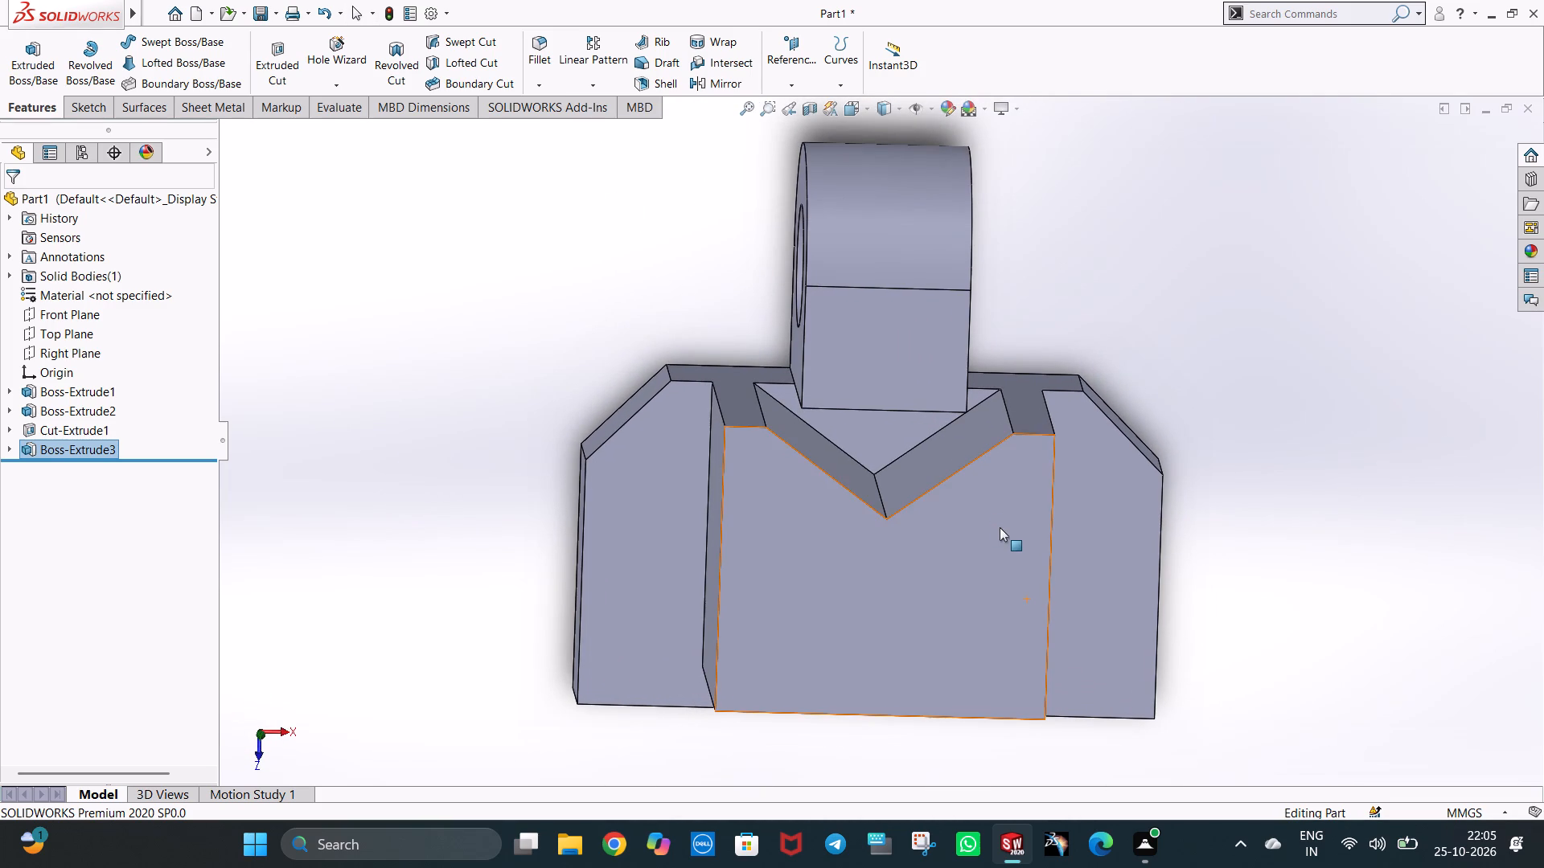
key("ctrl+5")
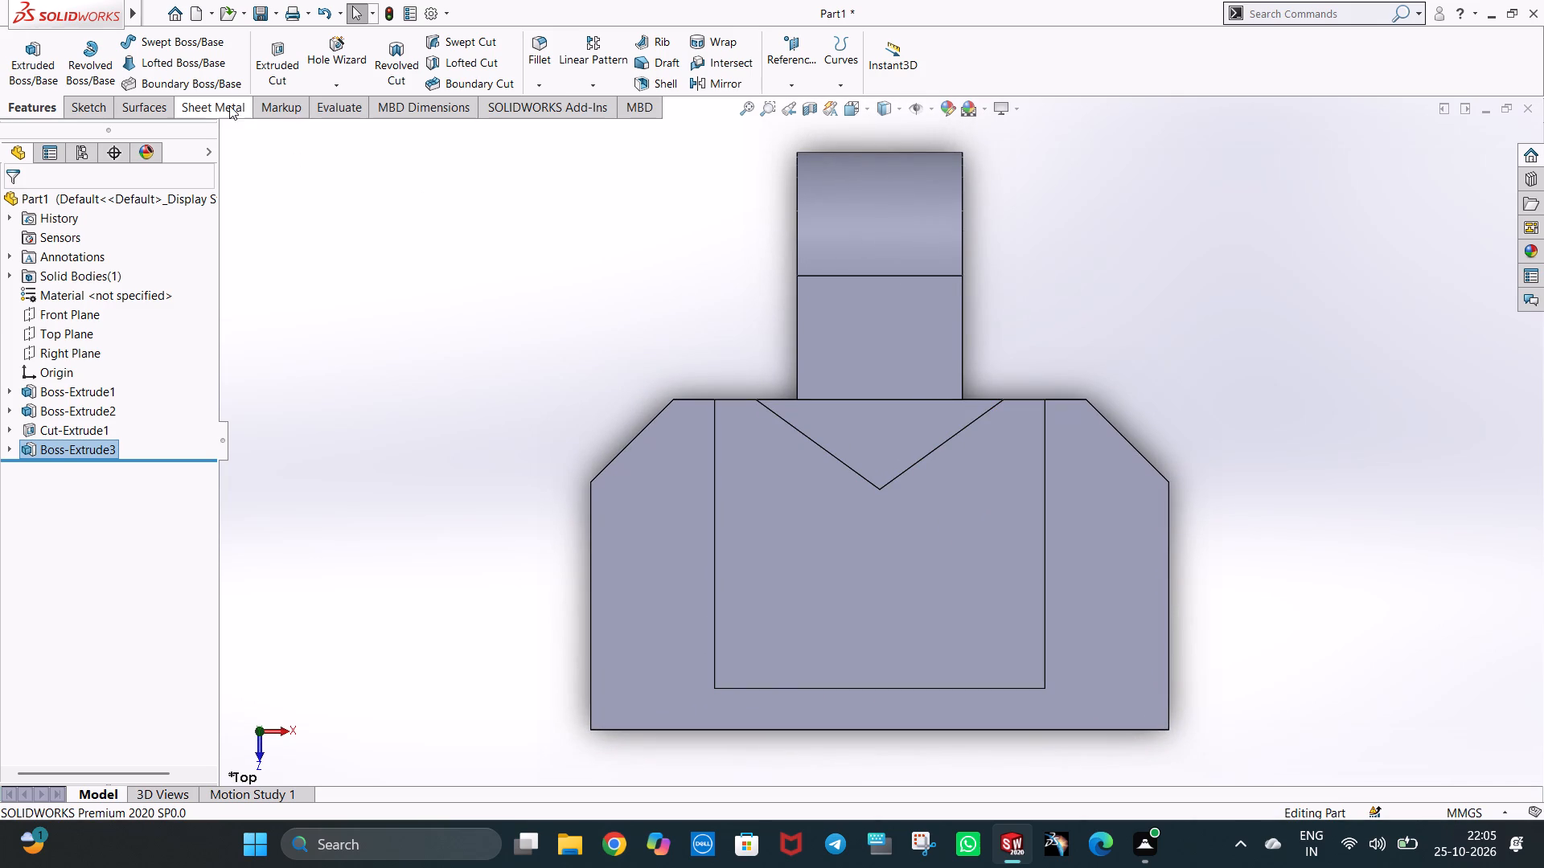
left_click(68, 112)
right_click(749, 616)
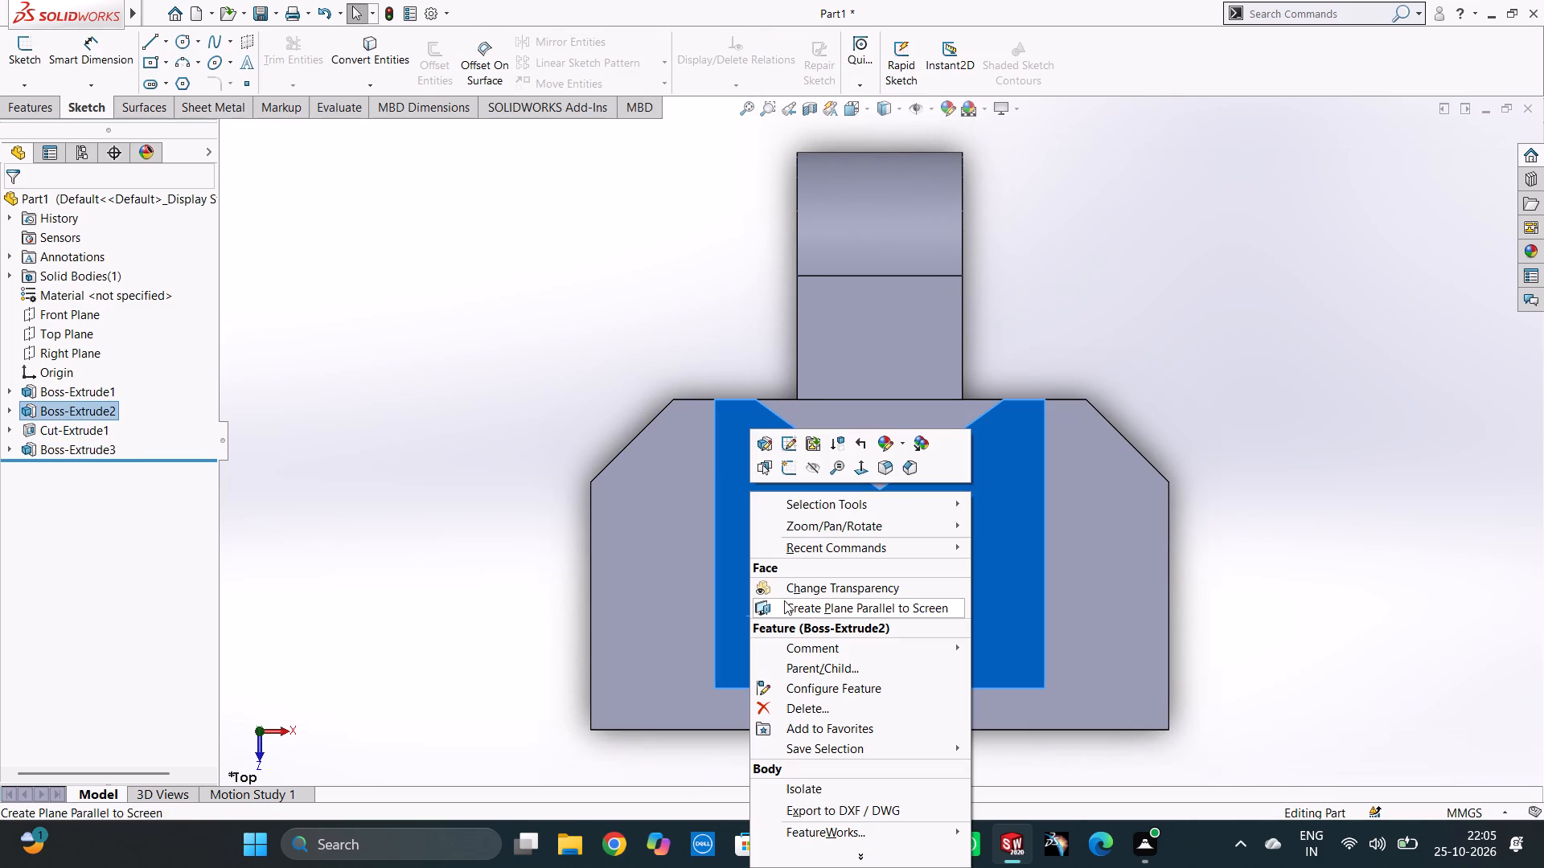
left_click(794, 473)
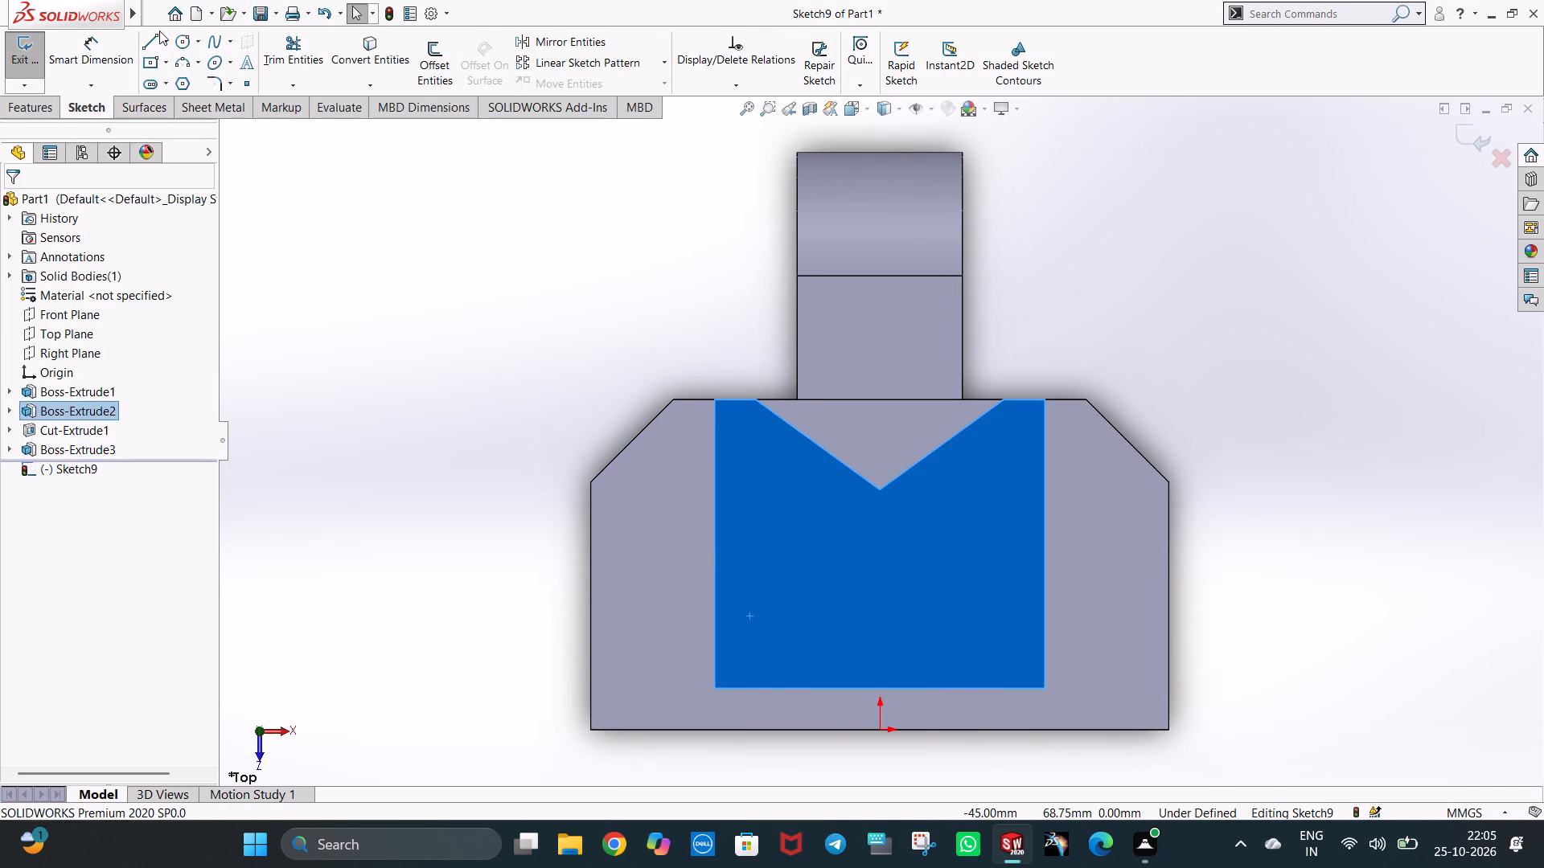
left_click(151, 43)
middle_click_drag(1004, 562, 999, 633)
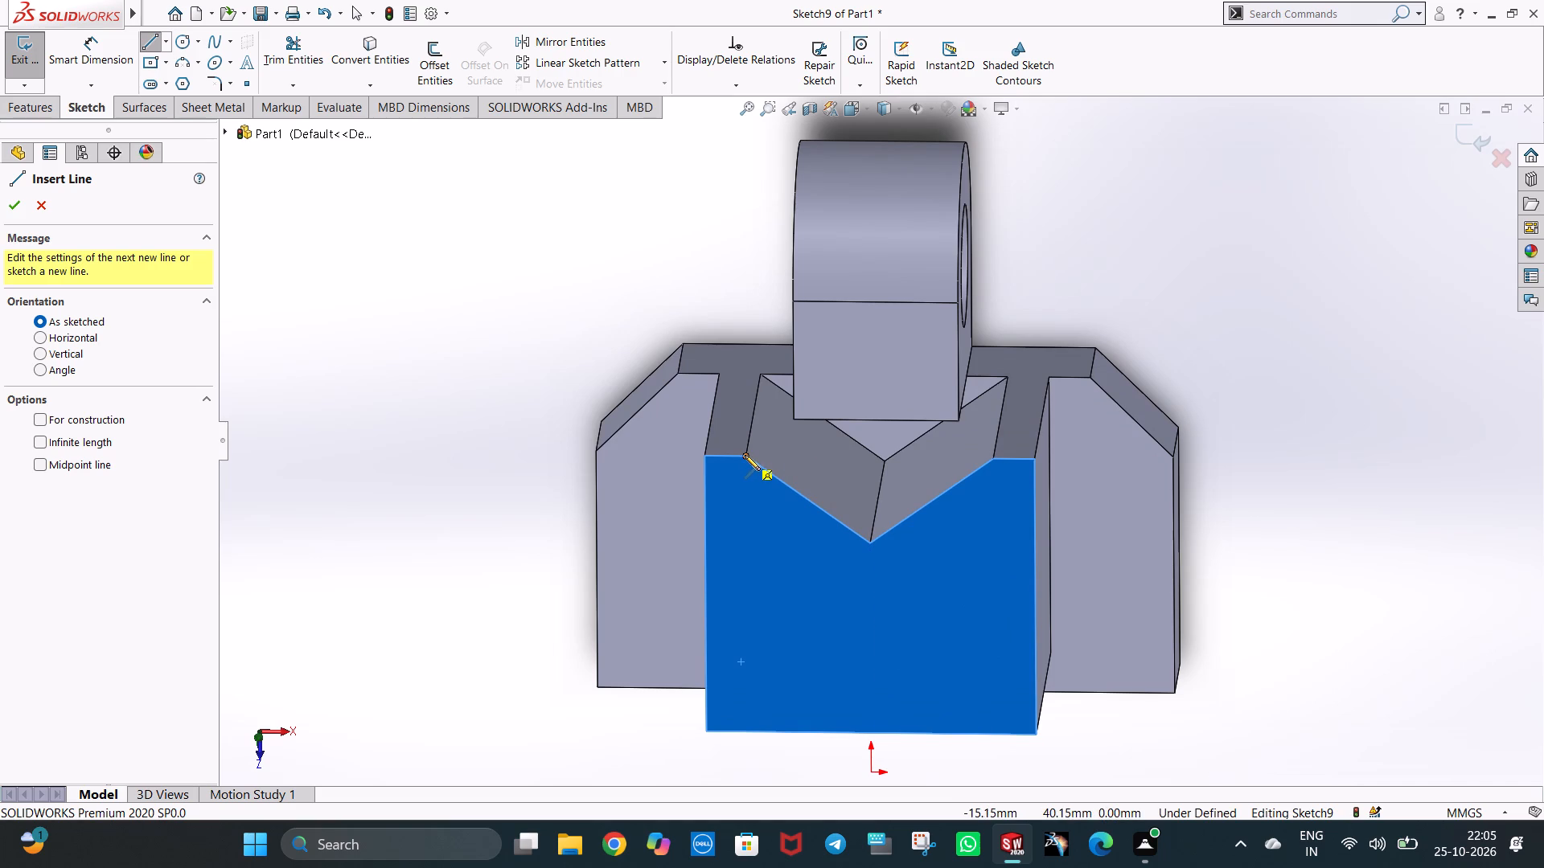
left_click(747, 461)
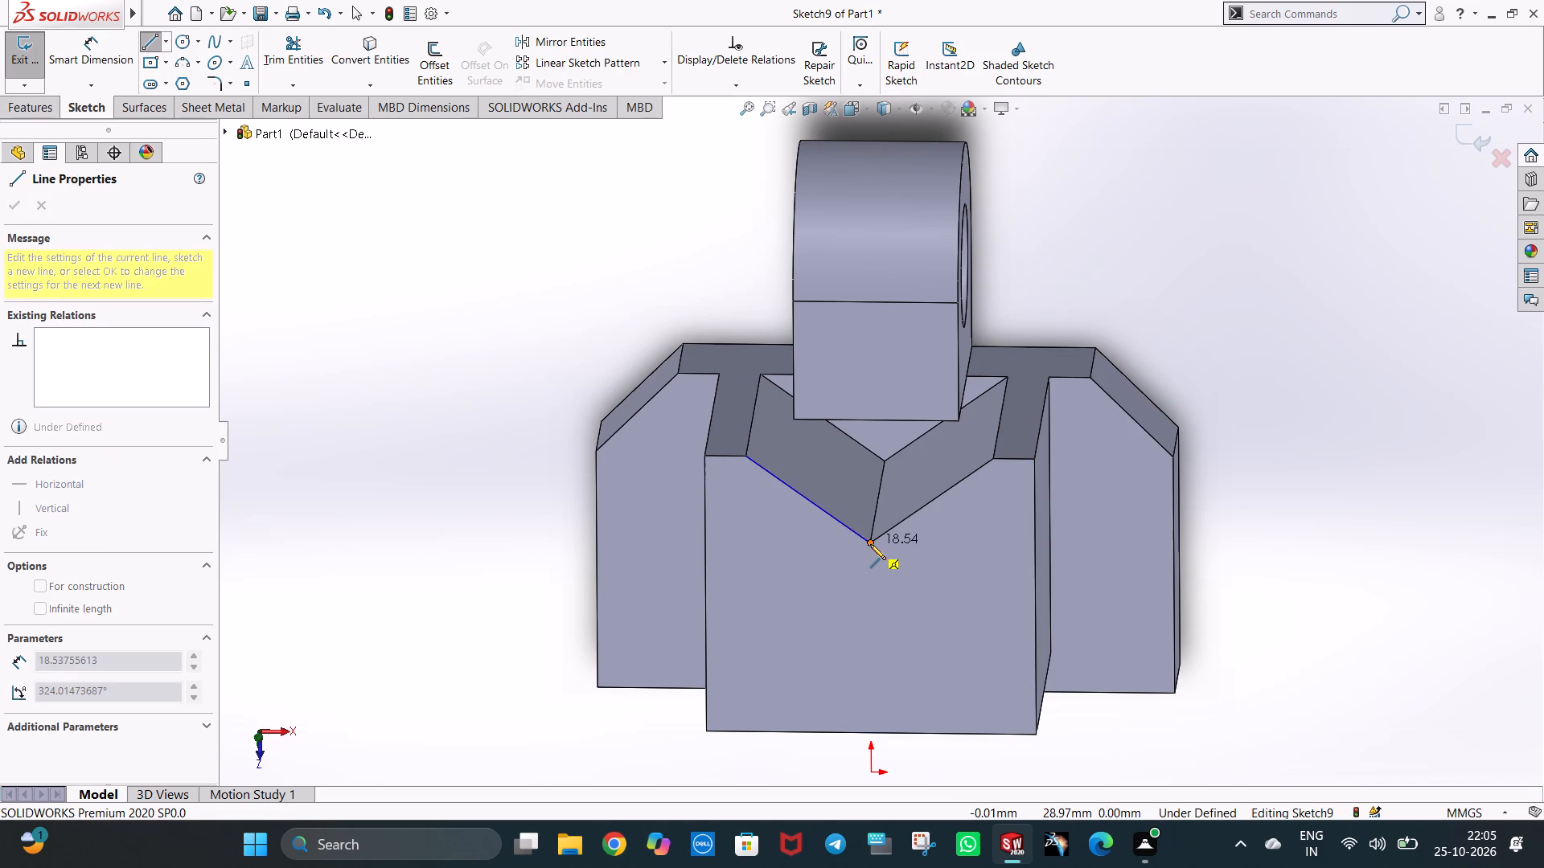
left_click(870, 544)
left_click(992, 461)
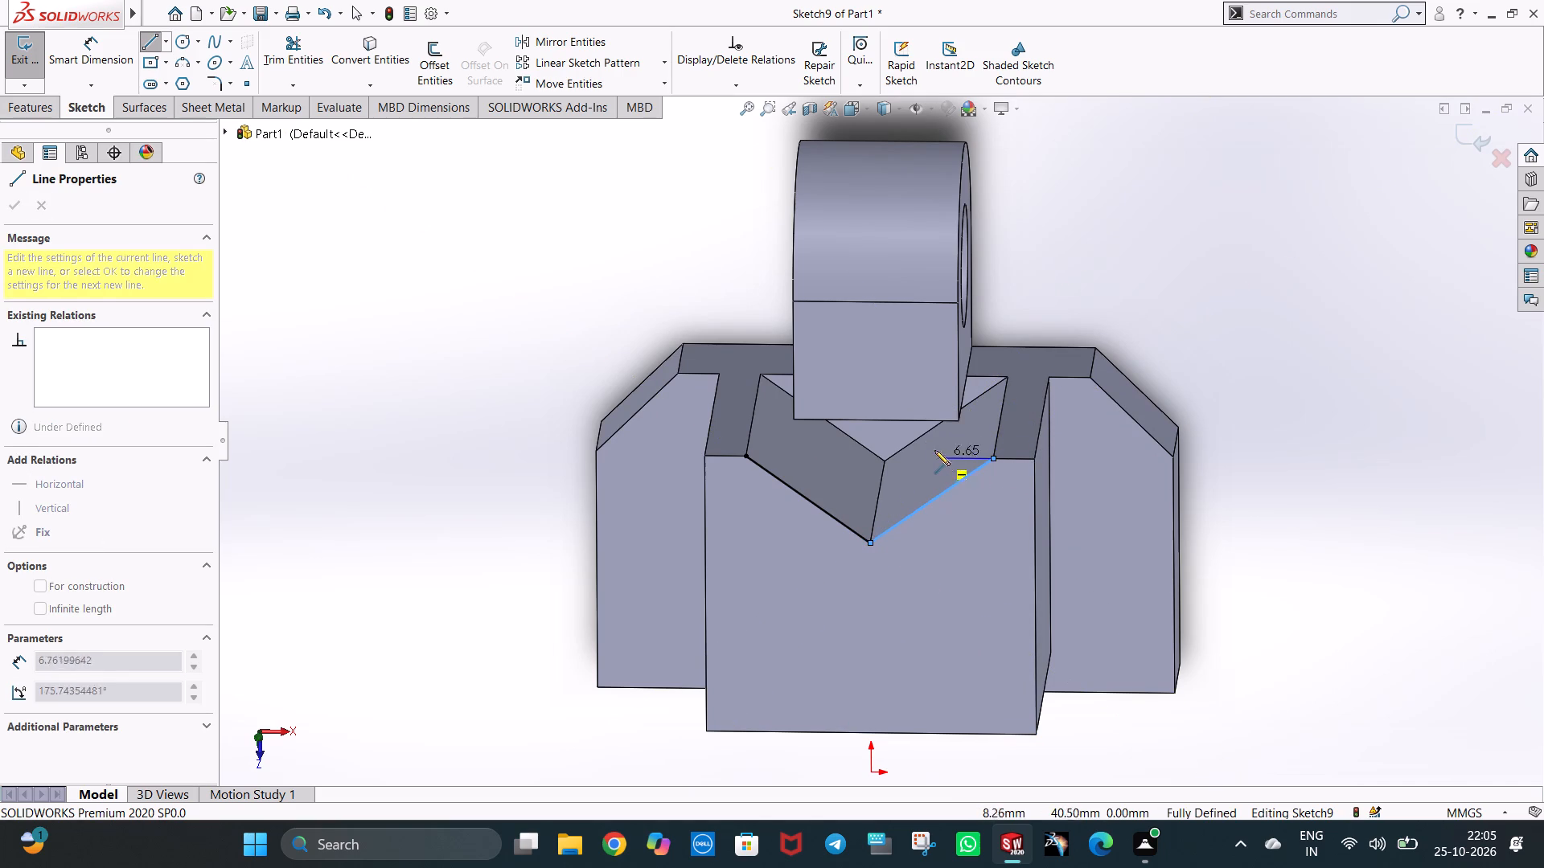
key("ctrl+5")
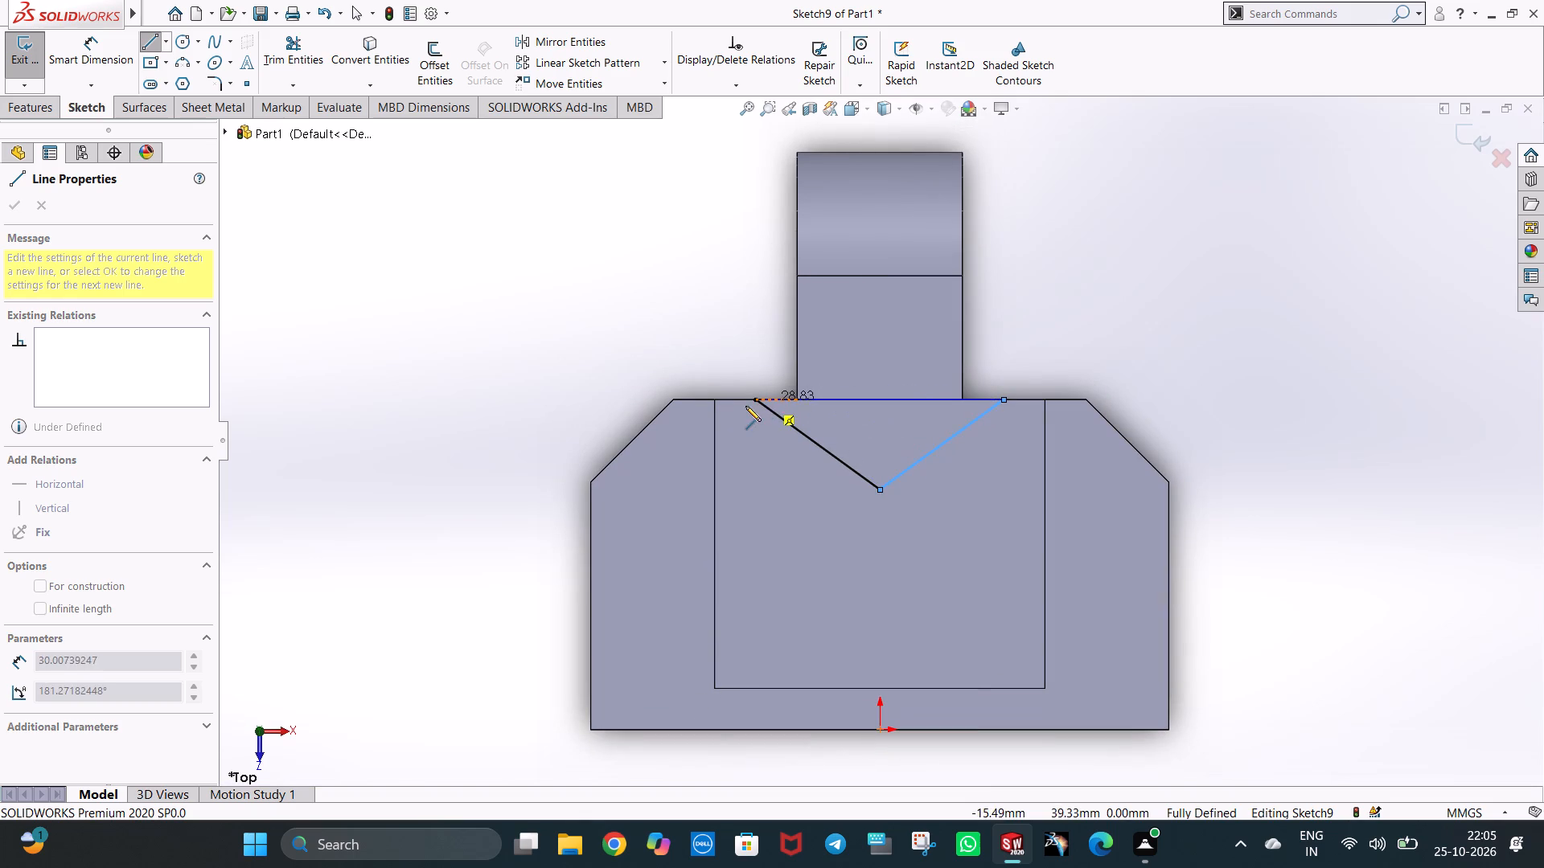
left_click(755, 400)
key("Escape")
key("Escape")
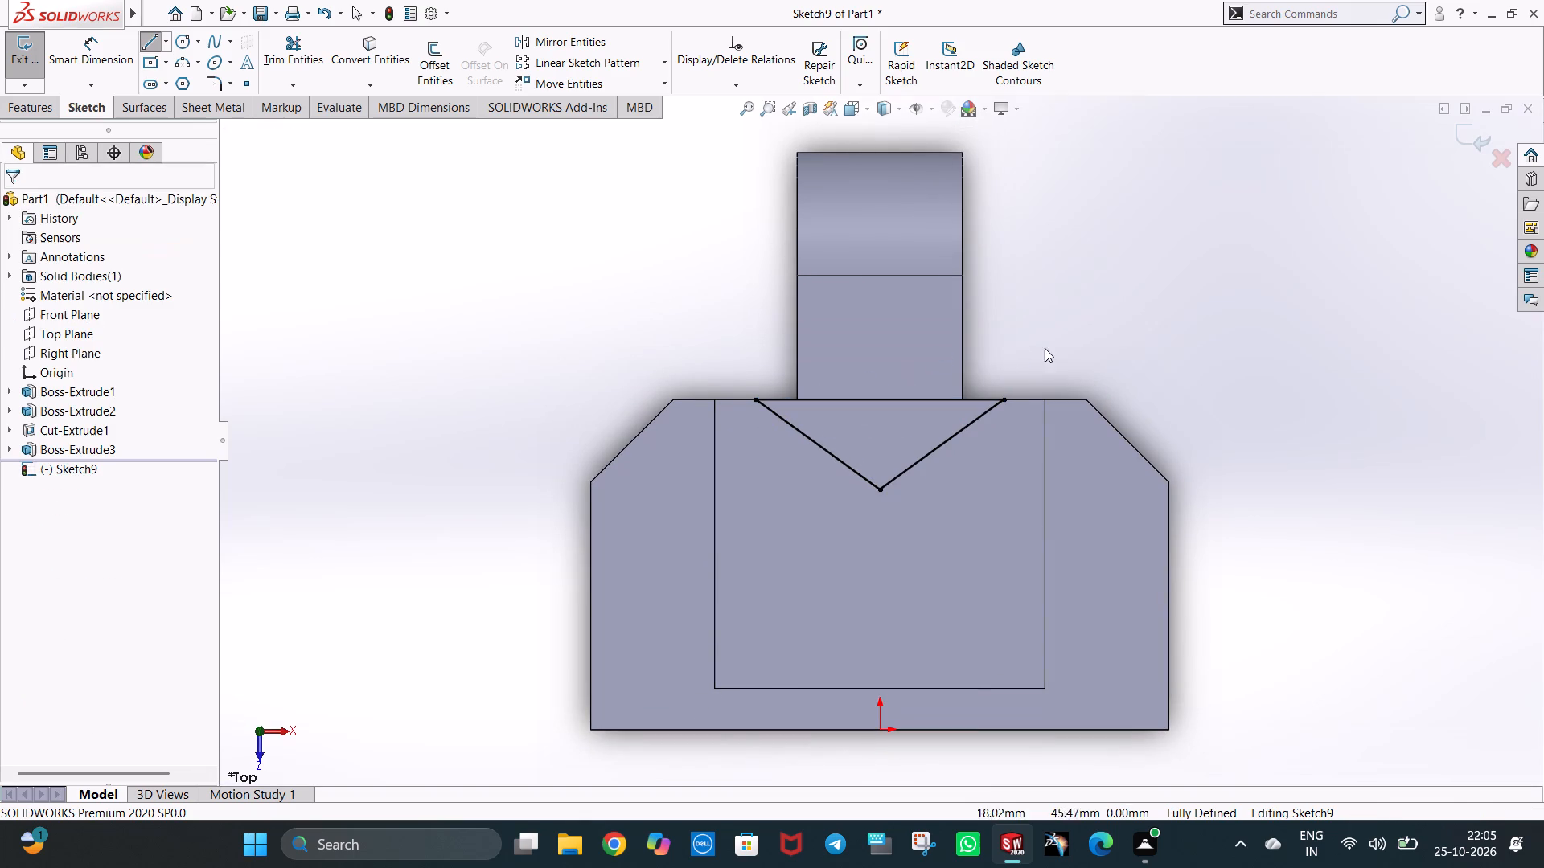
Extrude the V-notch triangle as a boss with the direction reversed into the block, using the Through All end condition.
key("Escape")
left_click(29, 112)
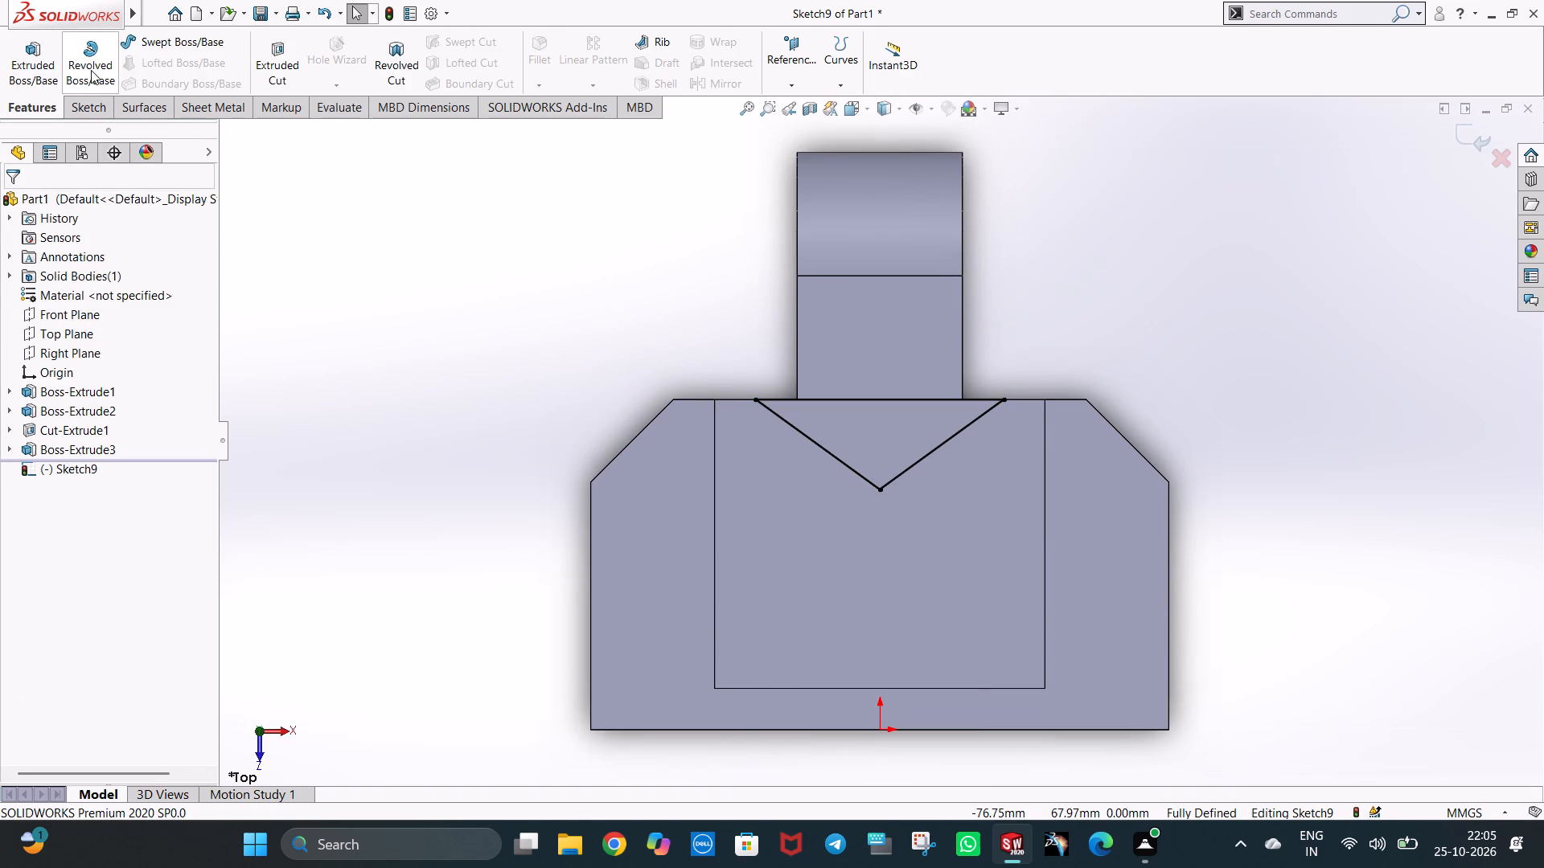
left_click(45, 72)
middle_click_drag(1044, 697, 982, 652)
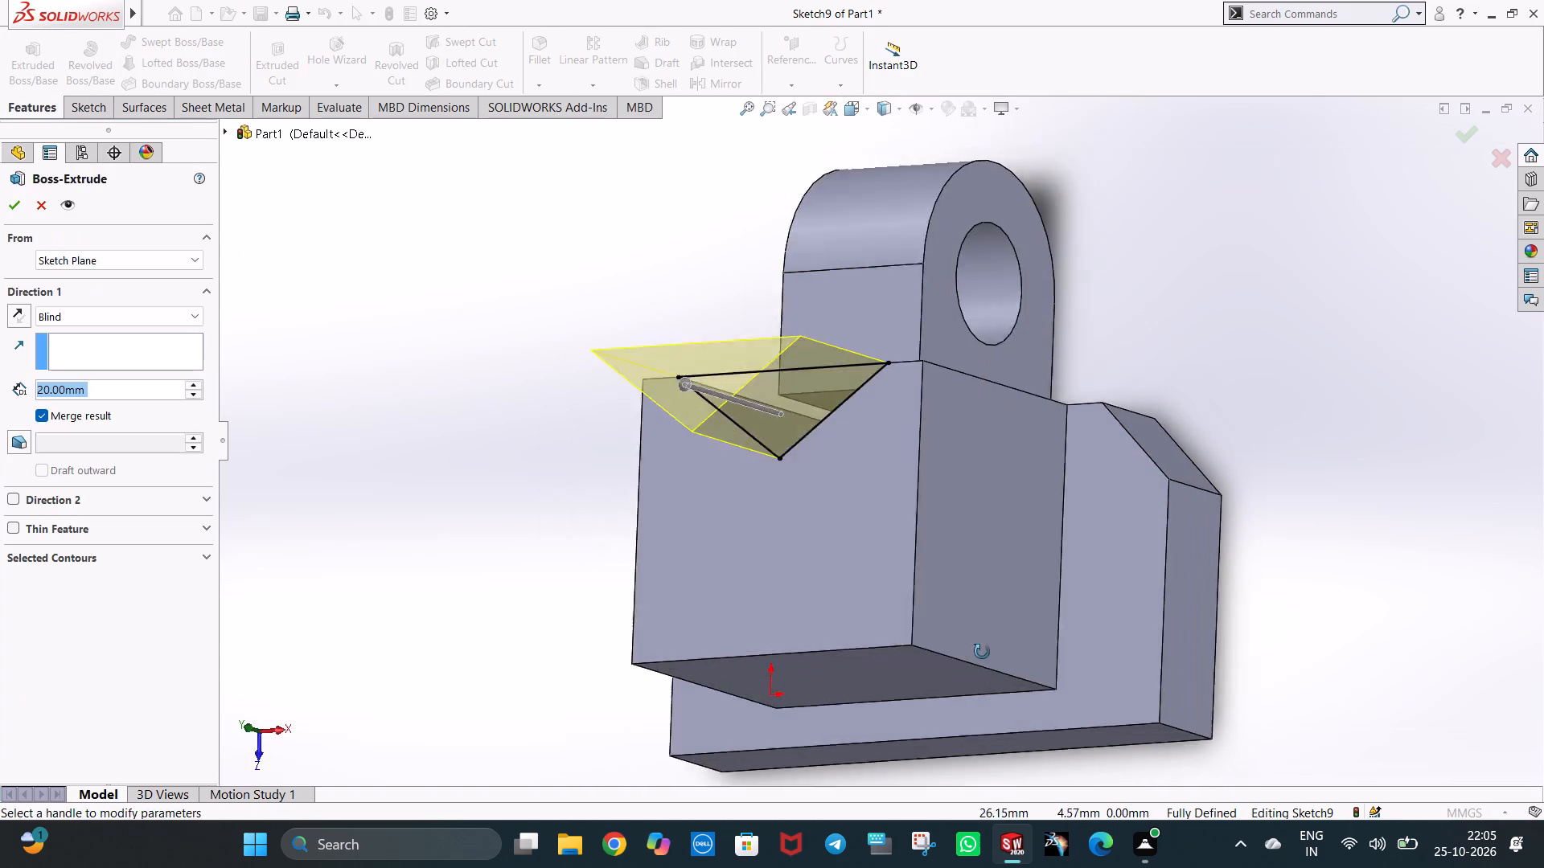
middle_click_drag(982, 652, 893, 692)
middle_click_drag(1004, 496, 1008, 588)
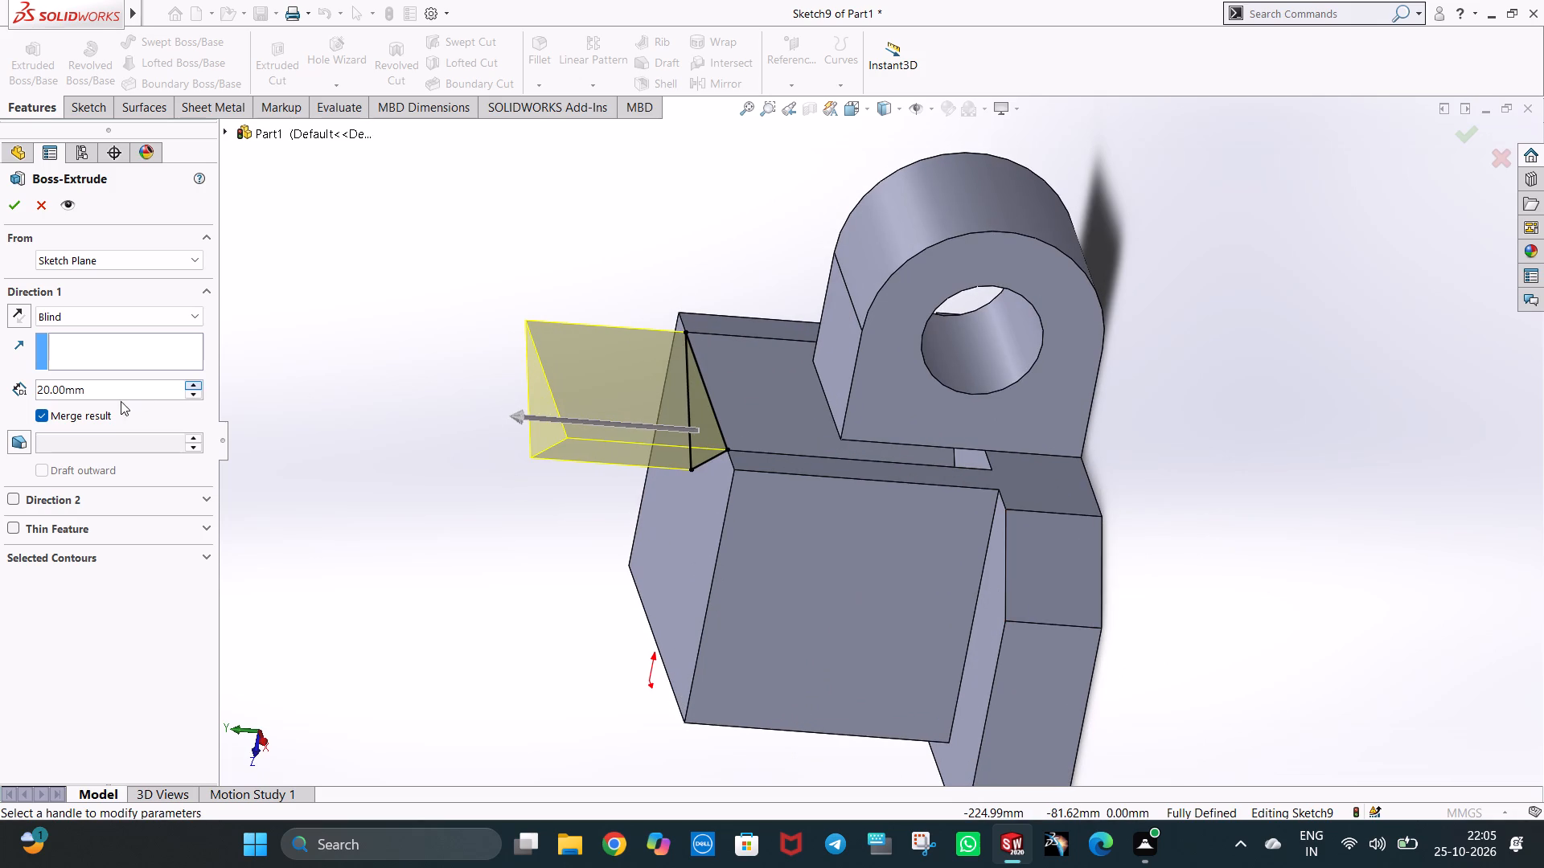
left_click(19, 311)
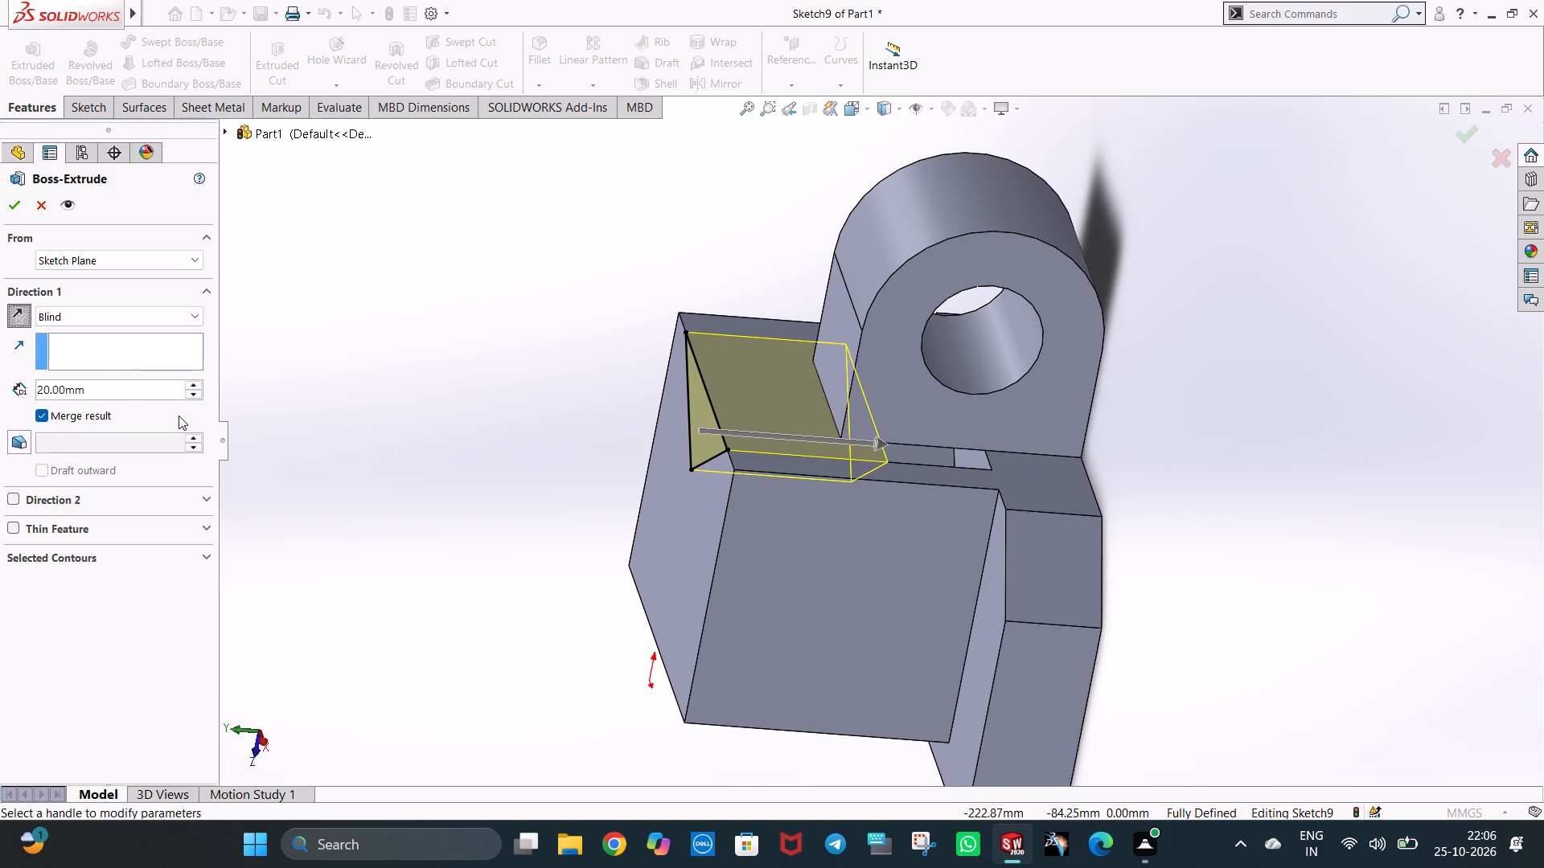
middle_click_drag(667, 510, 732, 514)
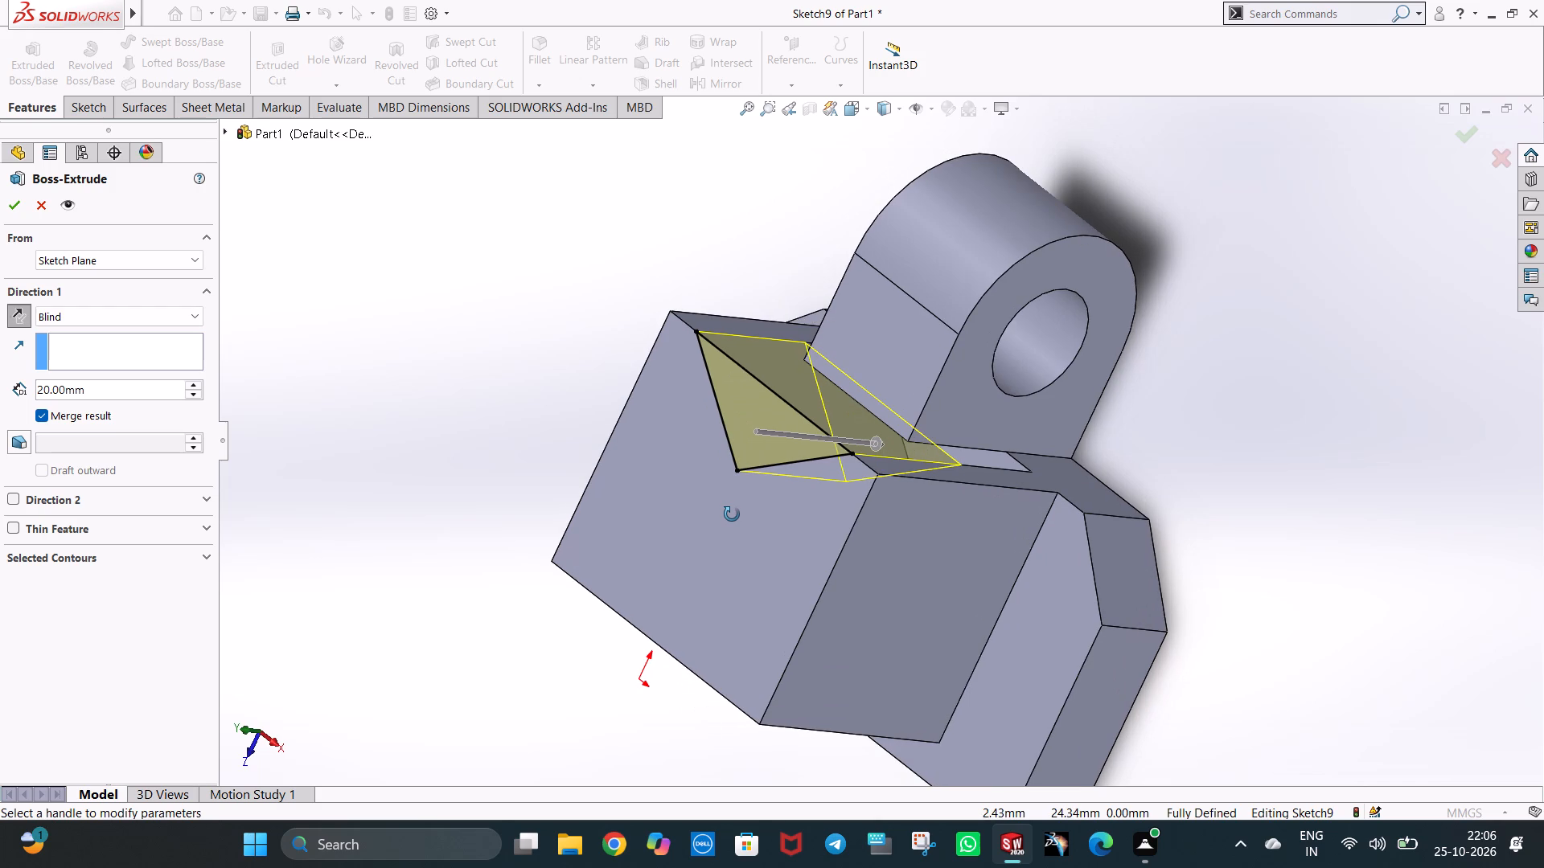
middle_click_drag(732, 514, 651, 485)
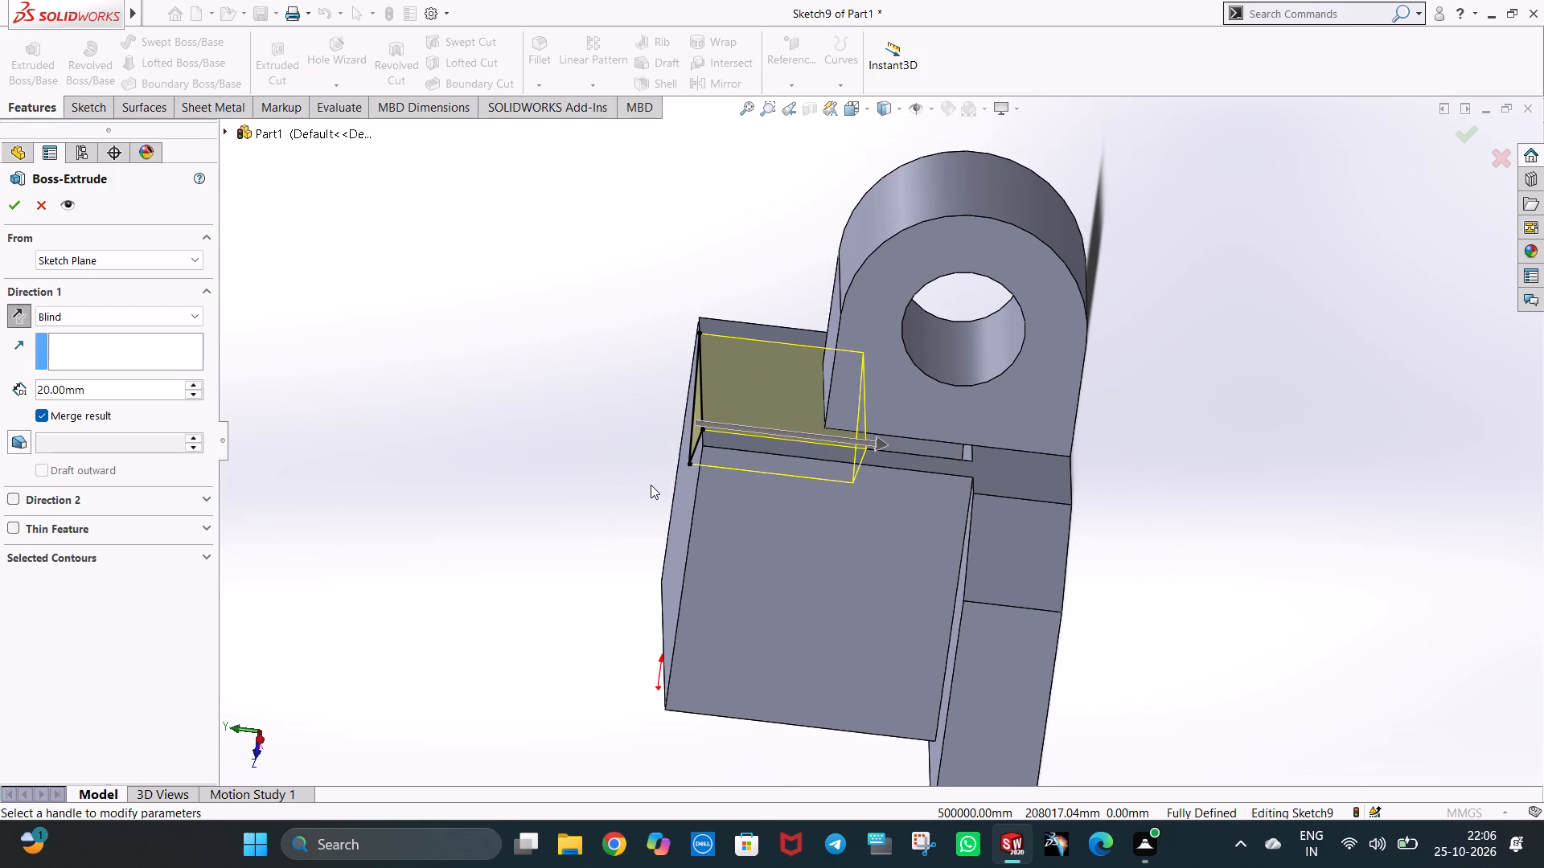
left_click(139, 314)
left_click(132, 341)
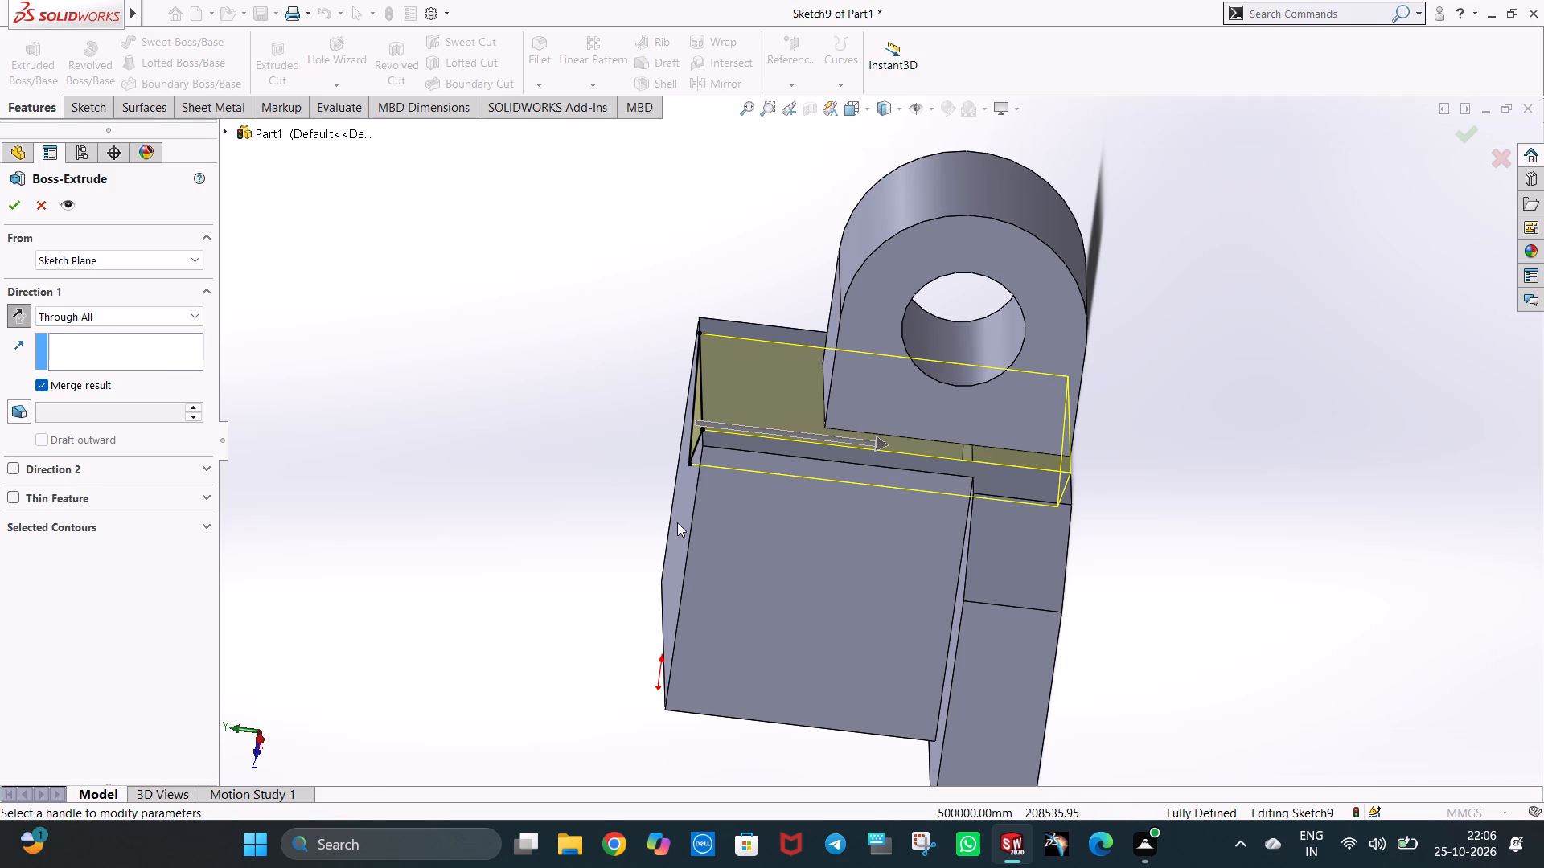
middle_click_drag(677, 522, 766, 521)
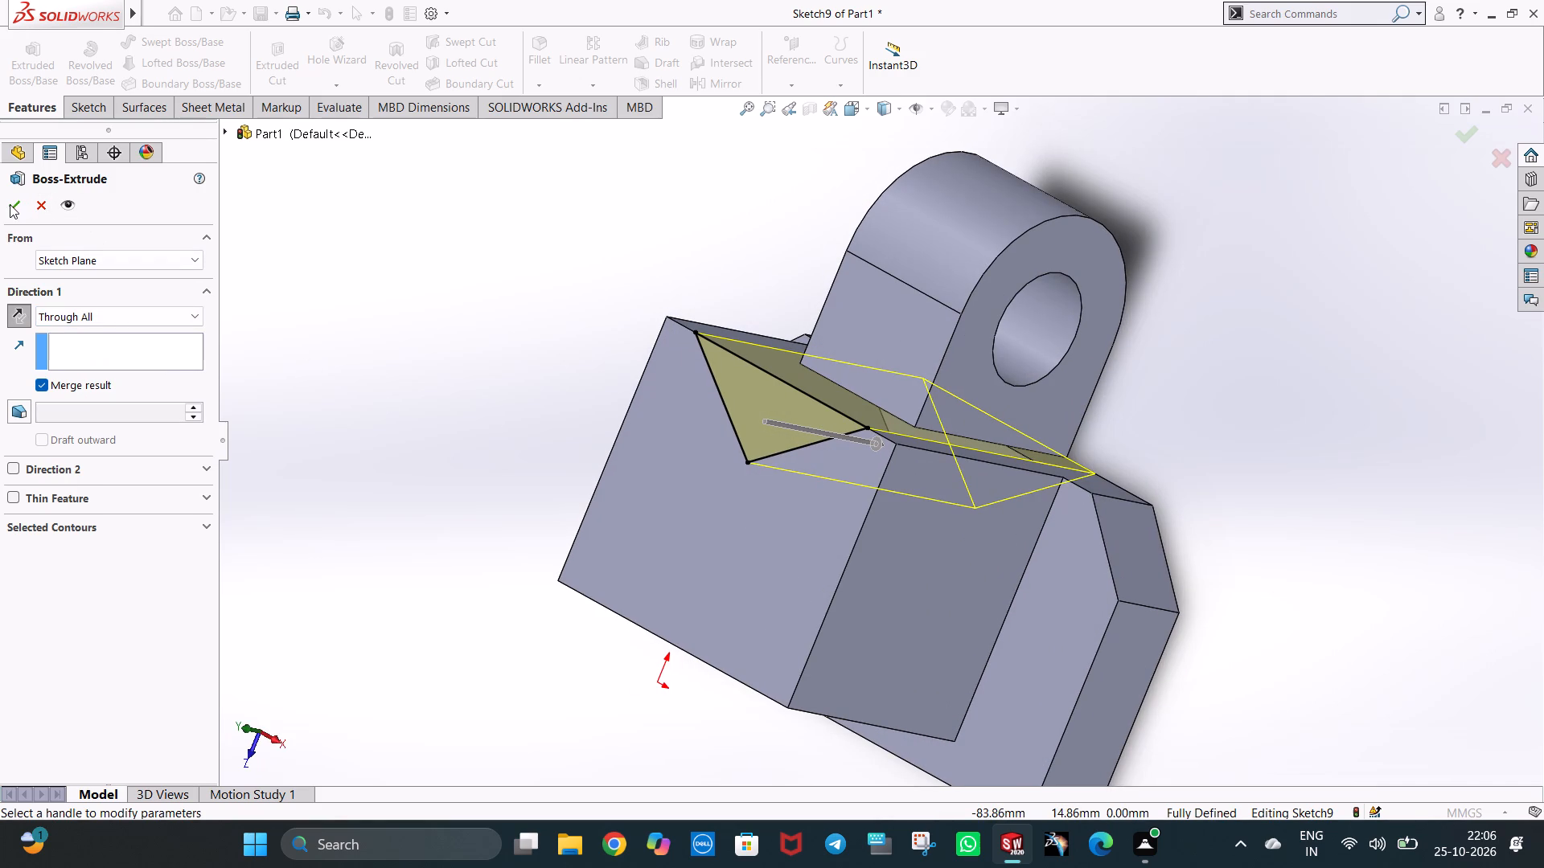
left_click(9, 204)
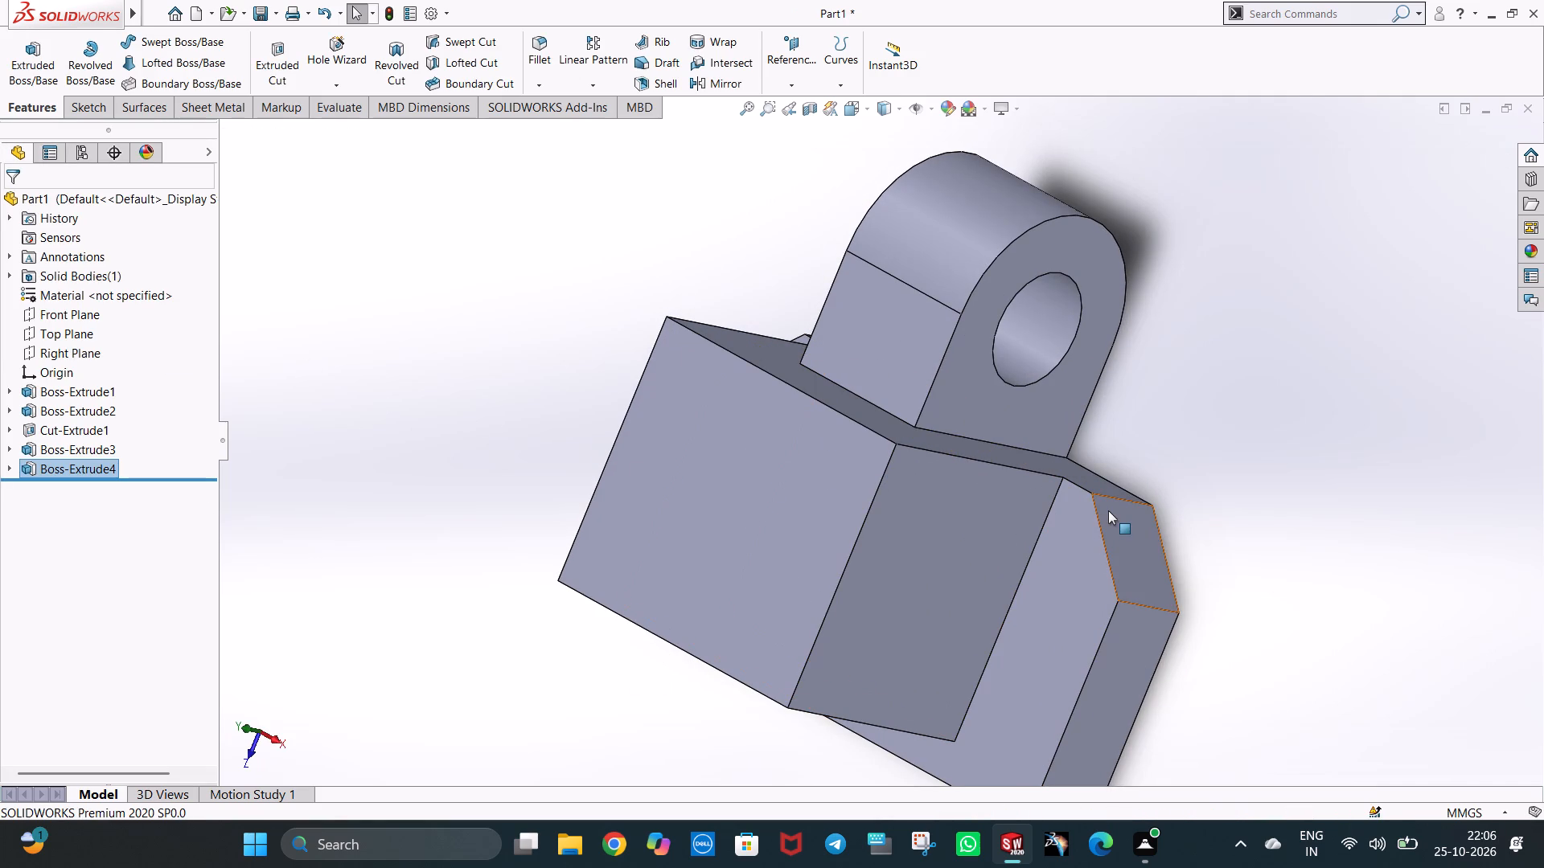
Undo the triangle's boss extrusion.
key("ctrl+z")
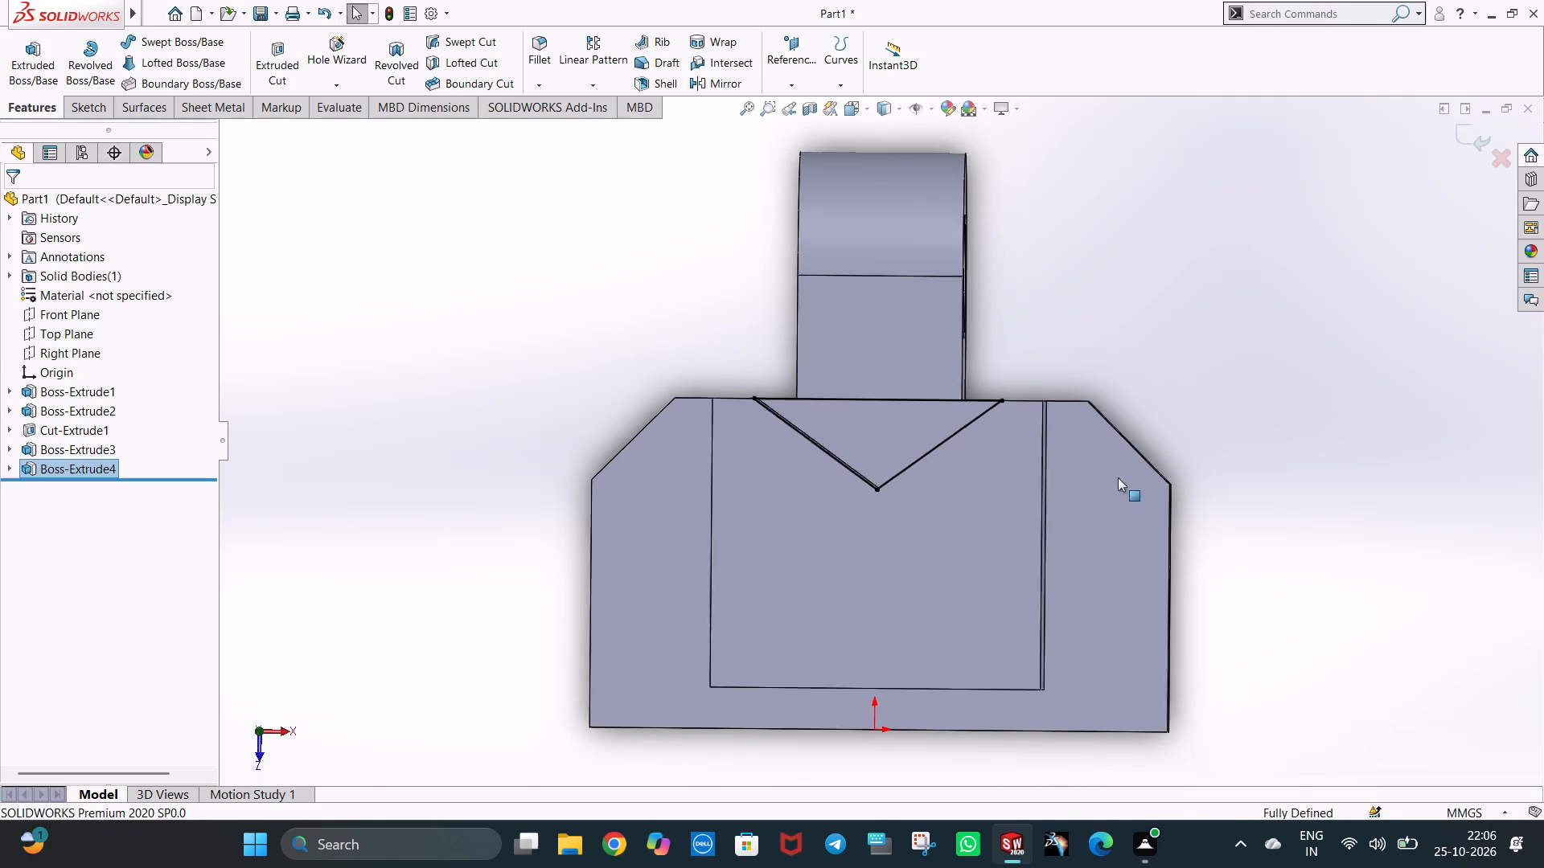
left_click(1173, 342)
Examine the V-notch, its triangle sketch and the lug from the top, front and rear sides of the bracket.
middle_click_drag(1175, 384, 929, 526)
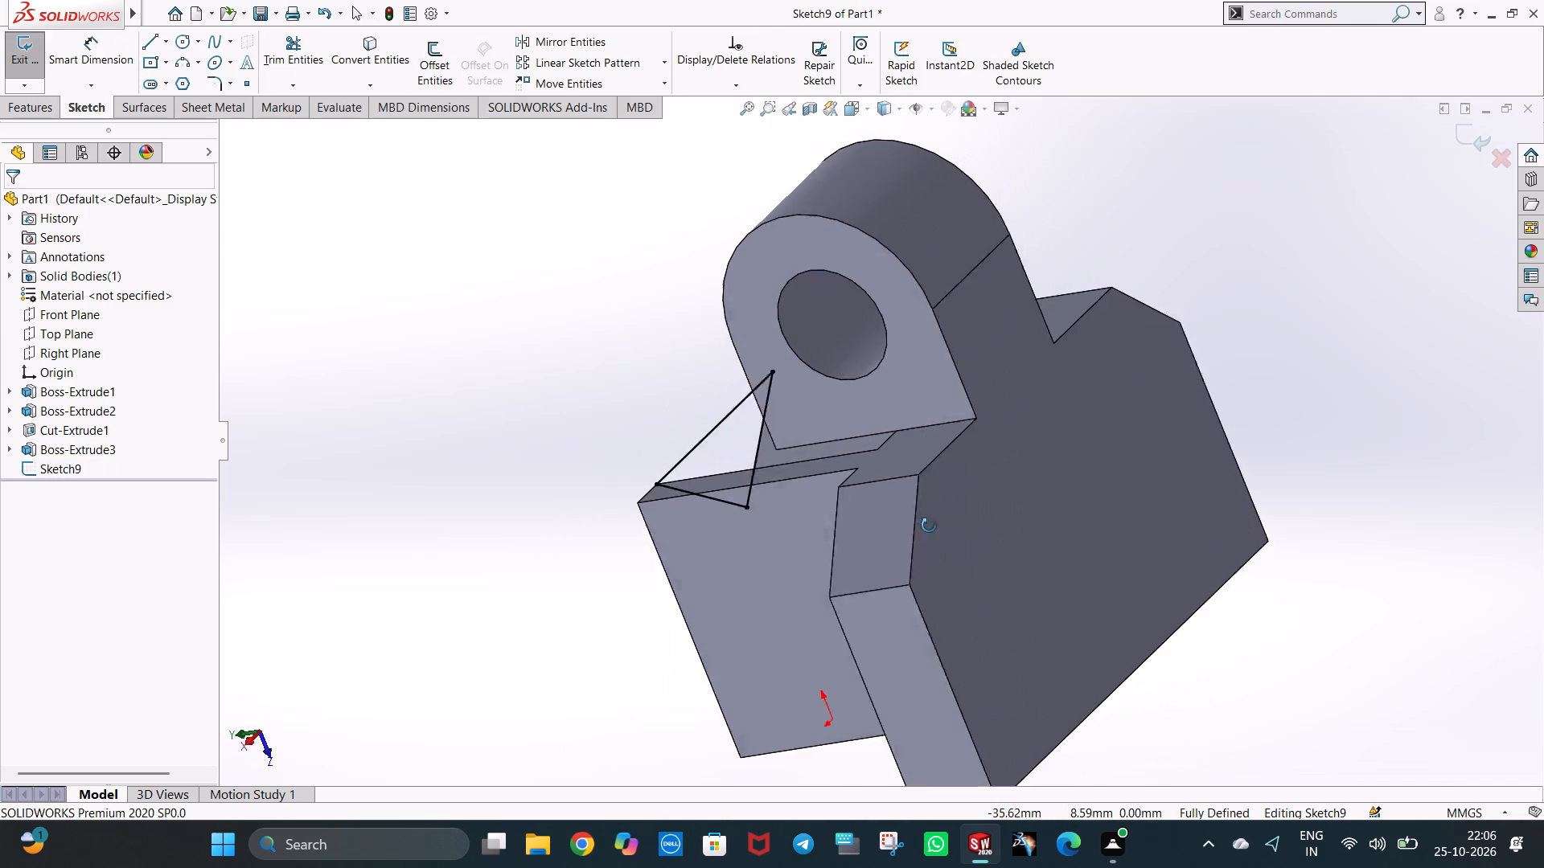
middle_click_drag(929, 526, 1106, 468)
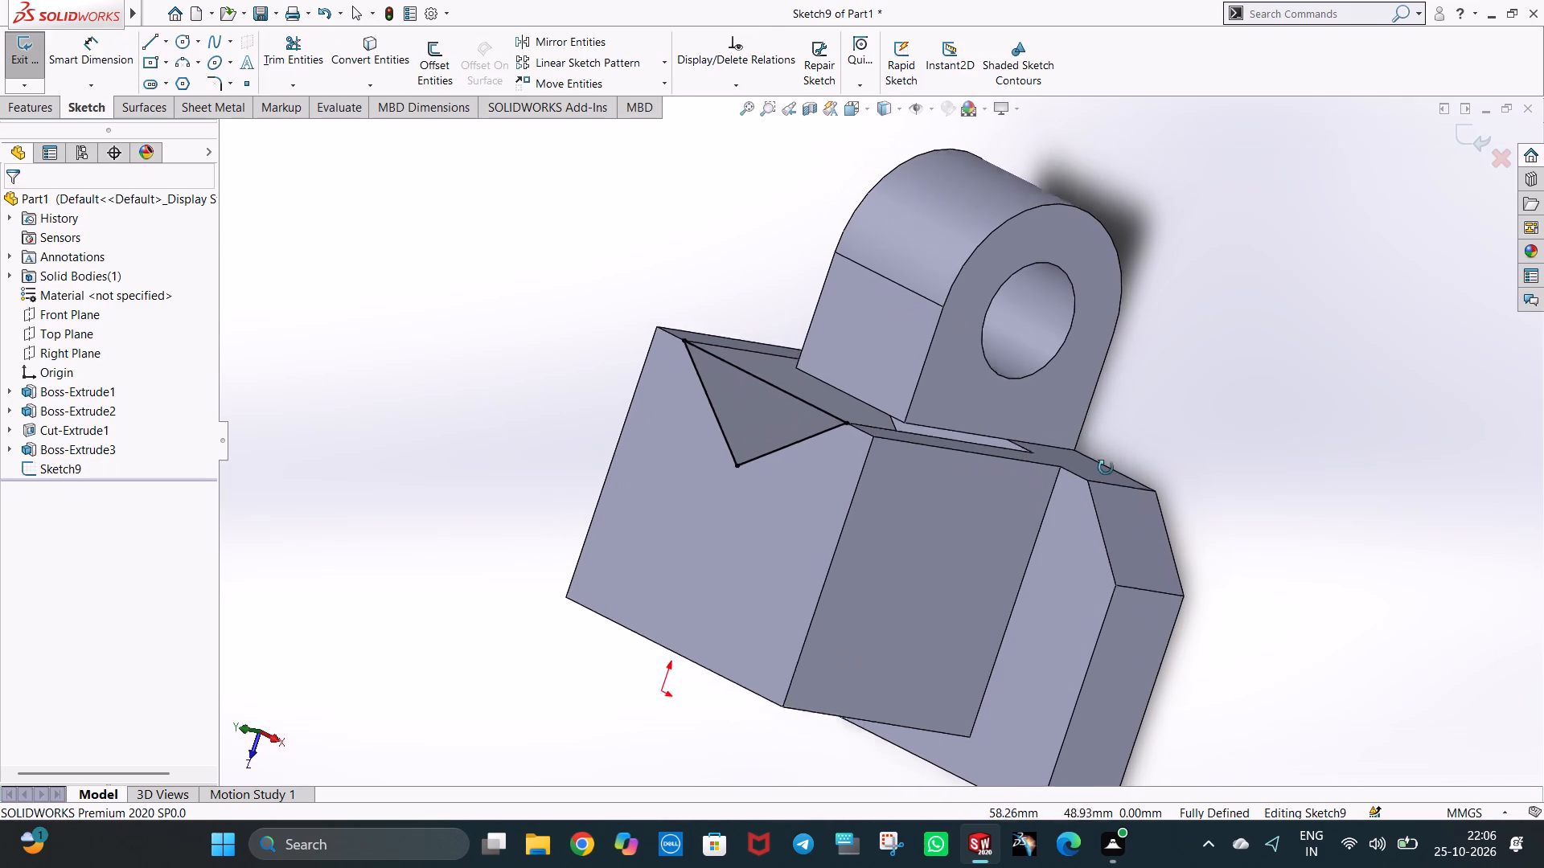
middle_click_drag(1106, 468, 1109, 463)
key("ctrl+5")
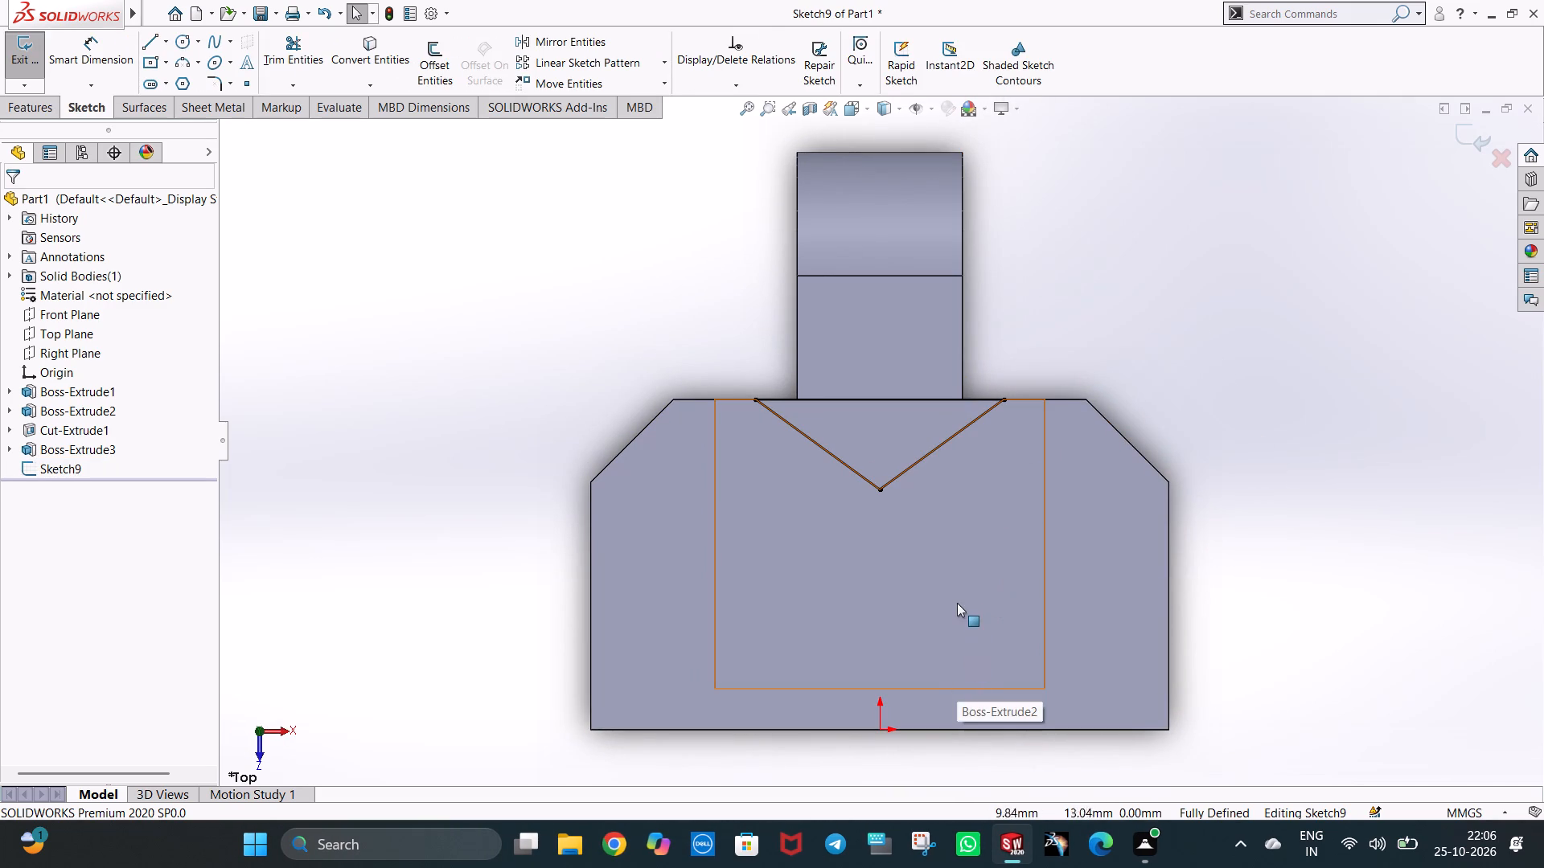
right_click(956, 589)
left_click(597, 346)
middle_click_drag(1012, 523, 1020, 550)
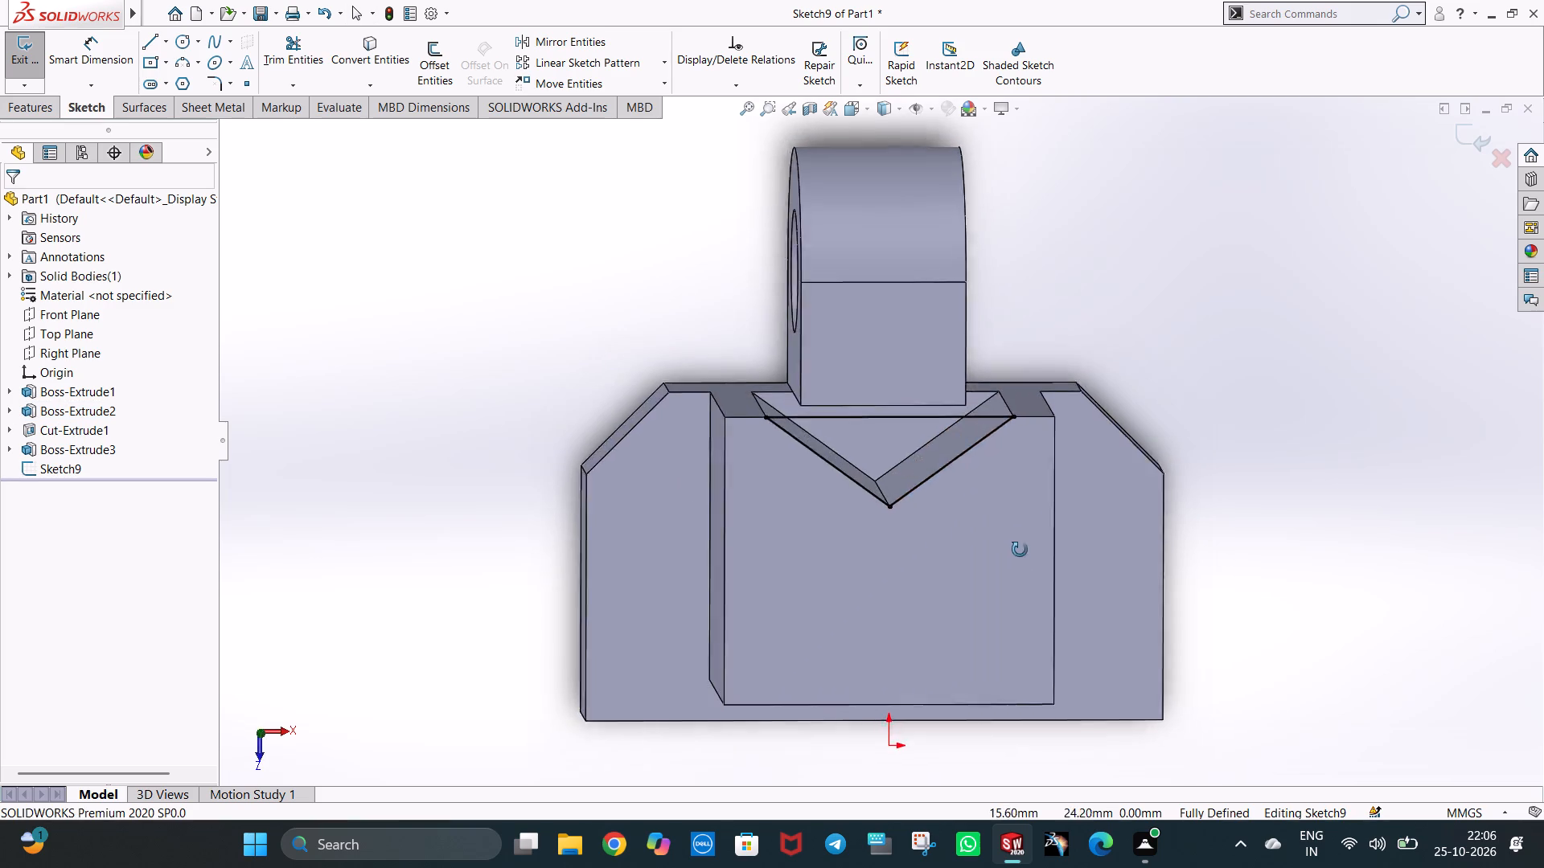
middle_click_drag(1020, 550, 1031, 575)
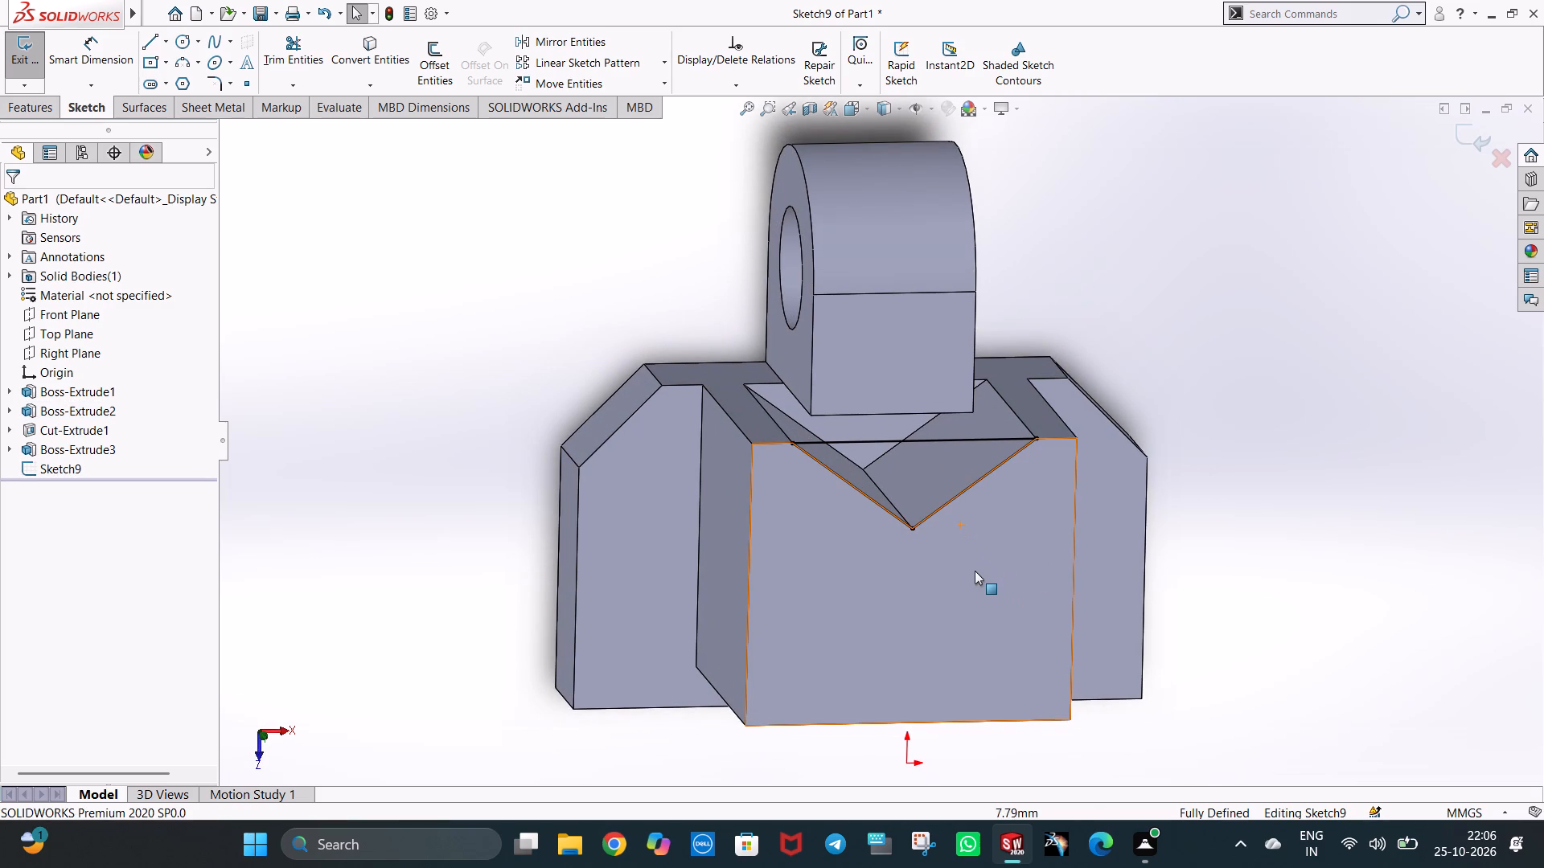
key("ctrl+1")
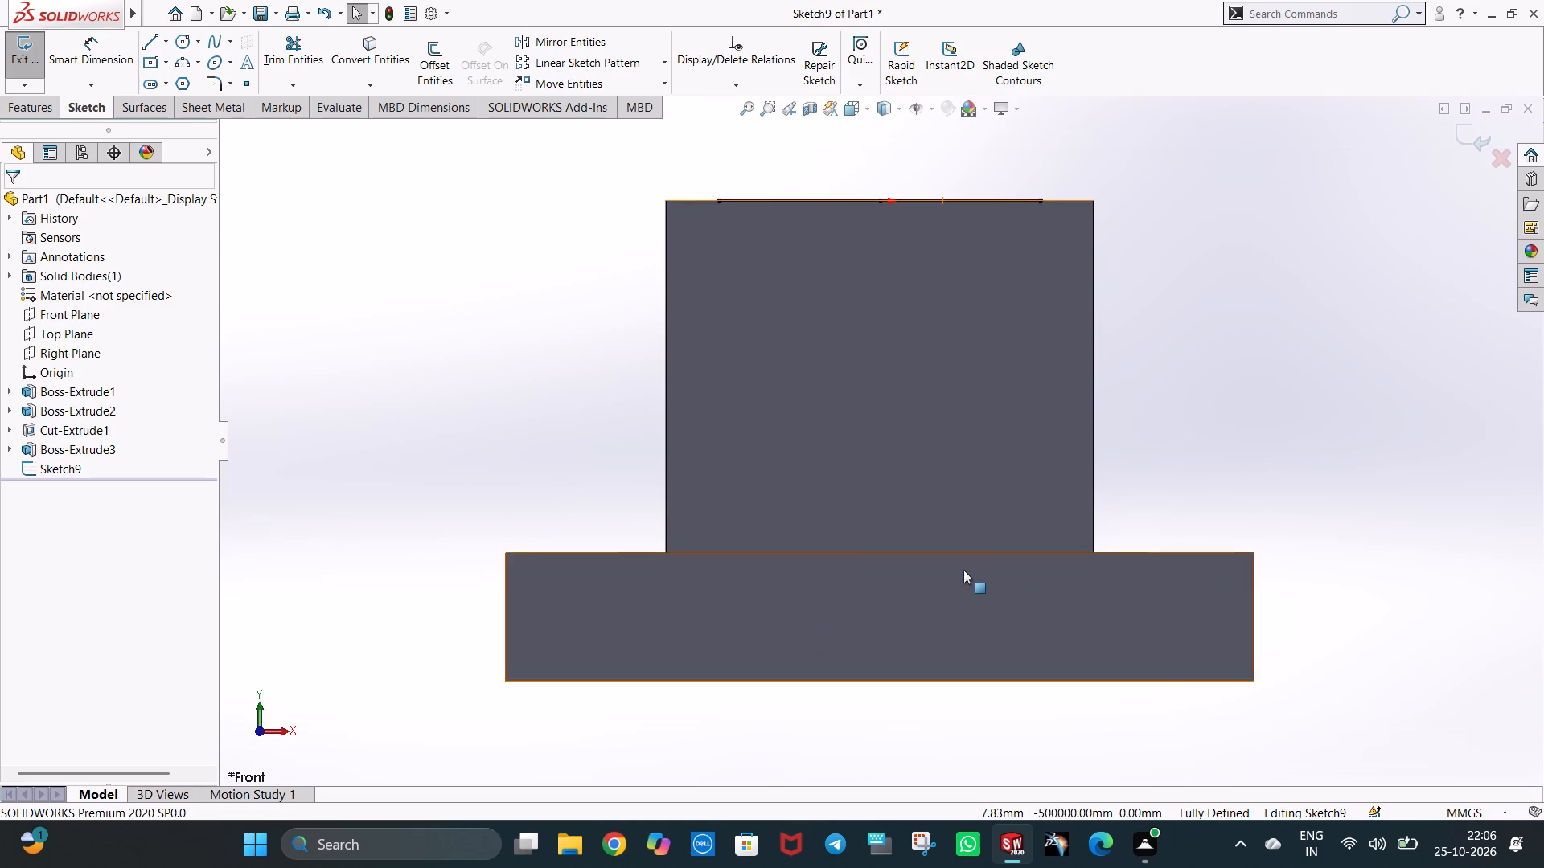
middle_click_drag(963, 570, 677, 574)
middle_click_drag(944, 520, 878, 532)
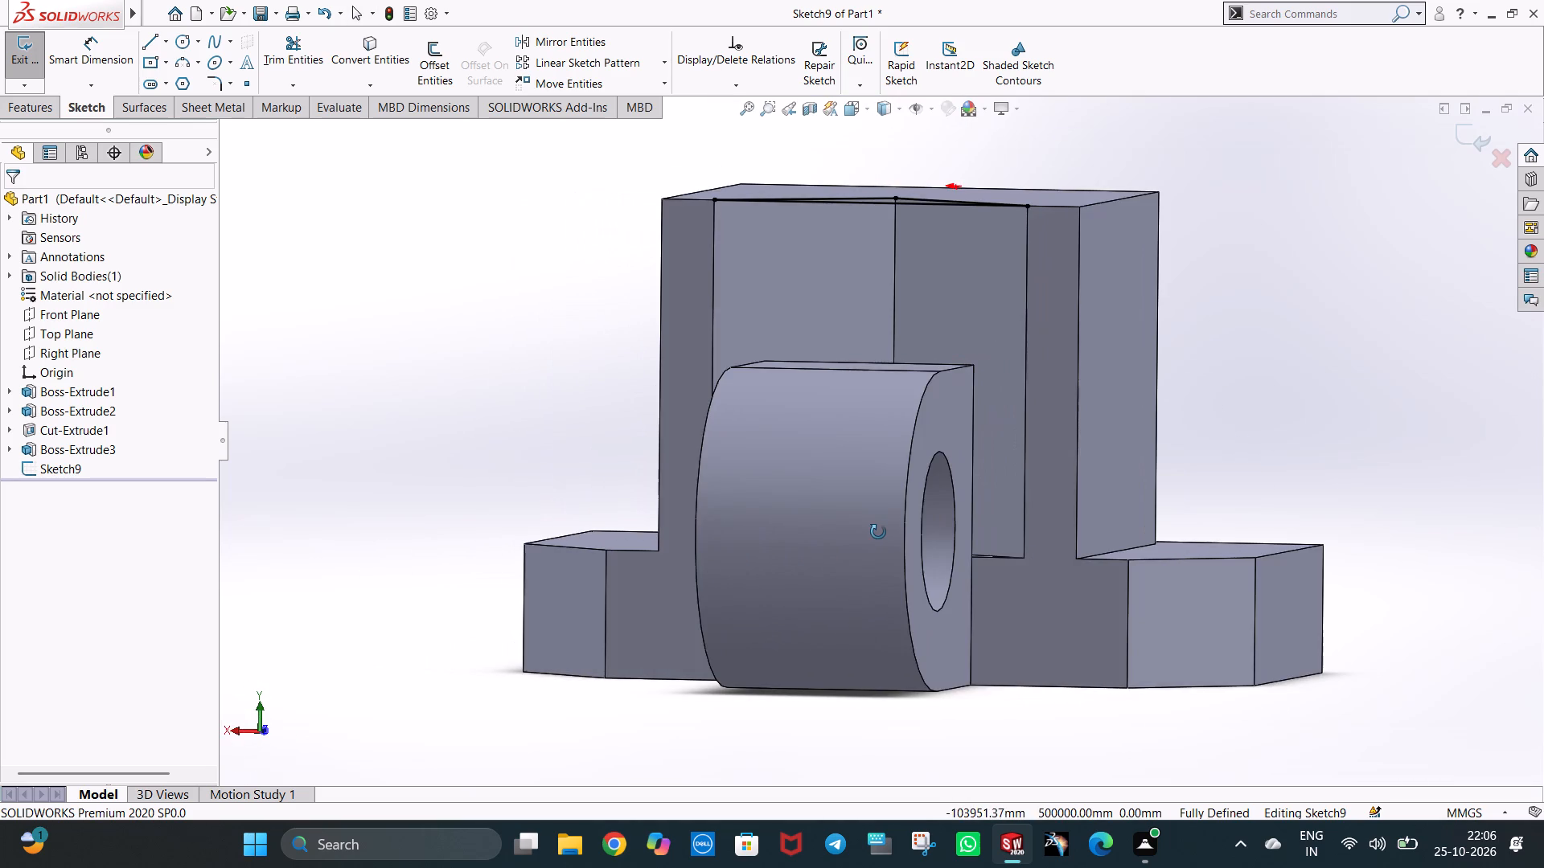
middle_click_drag(878, 532, 910, 529)
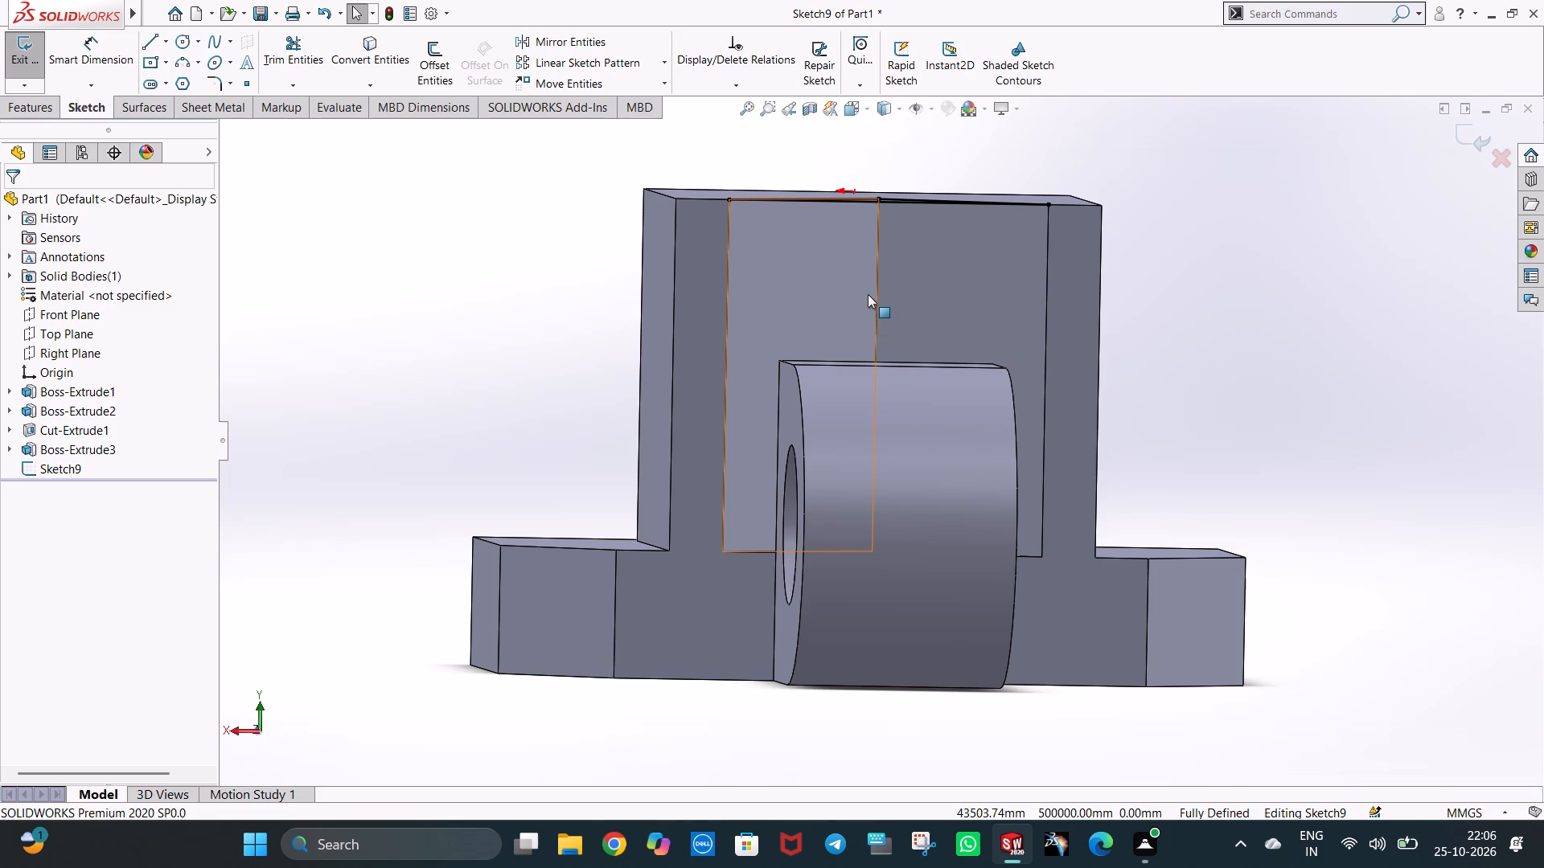
Undo the entire triangle sketch on the upper block's top face, back to the finished lug extrusion.
key("ctrl+z")
key("ctrl+z")
key("ctrl+z")
key("ctrl+z")
key("ctrl+z")
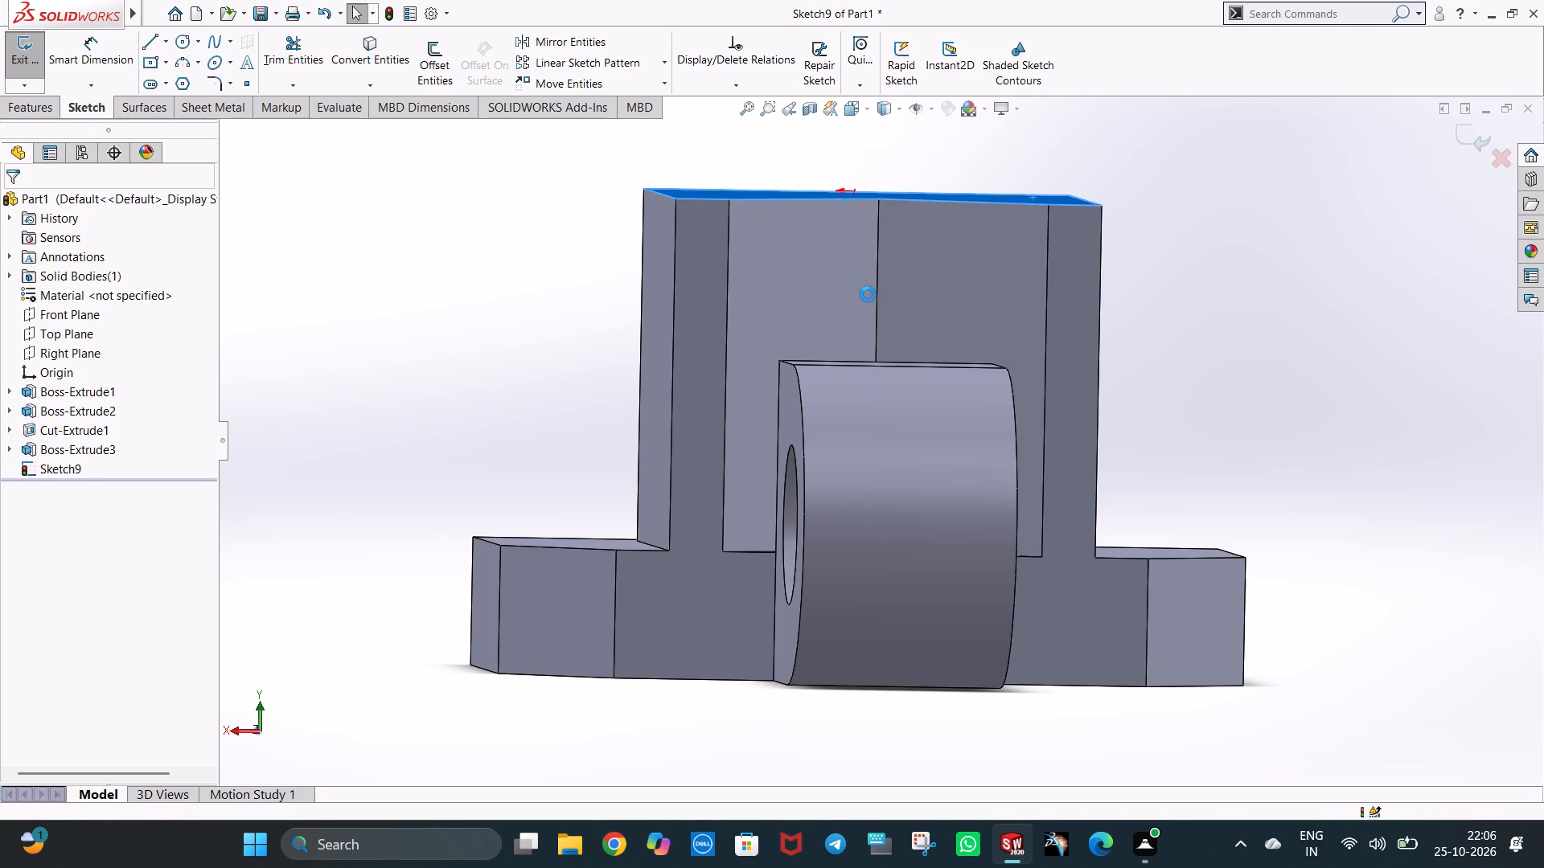
left_click(1316, 342)
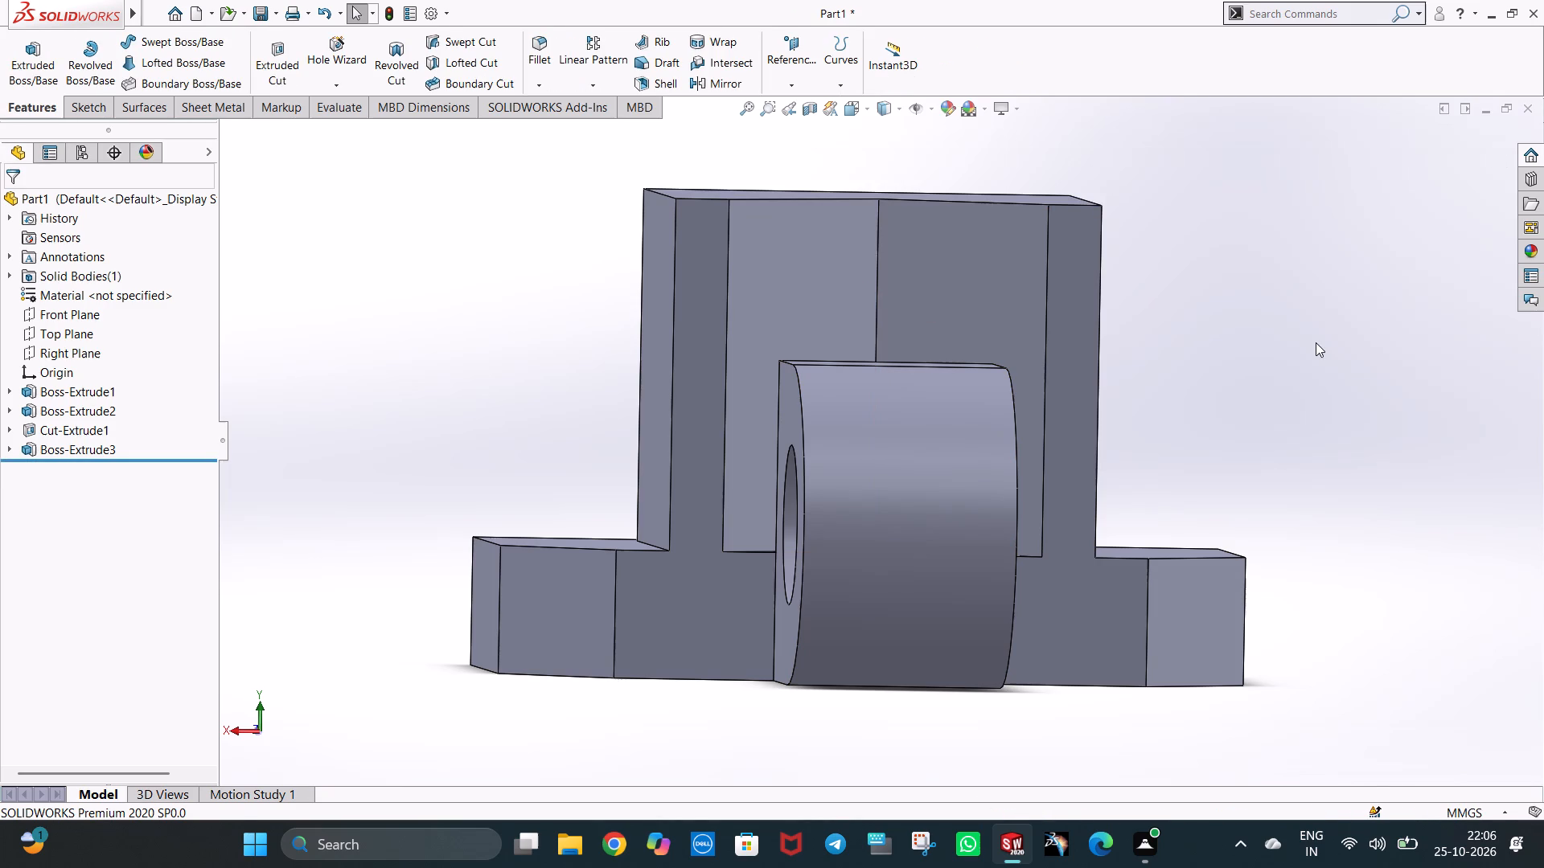
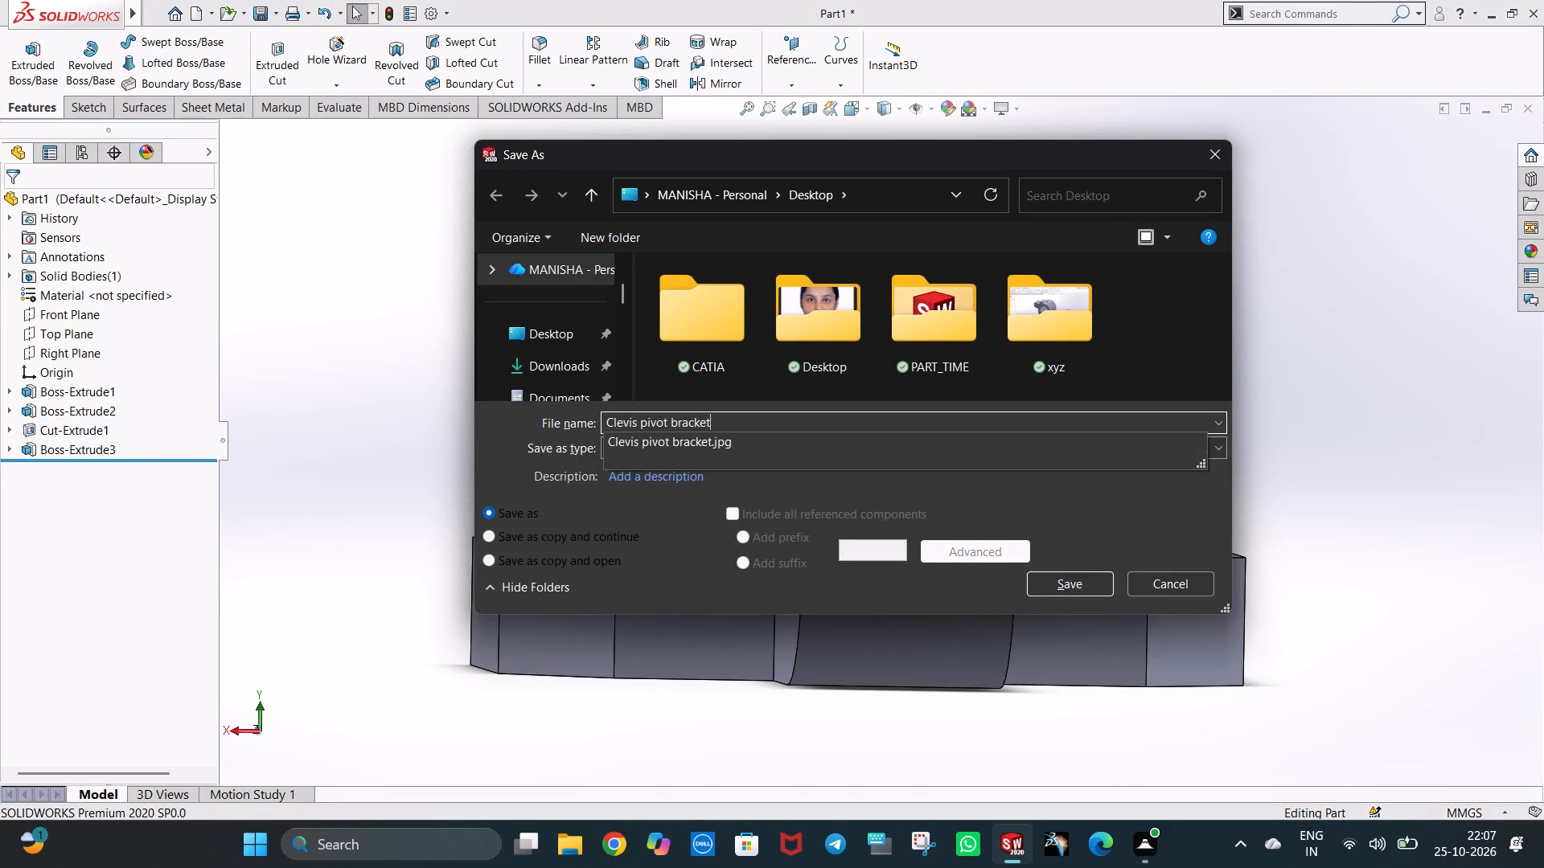
Save the part on the Desktop as a SOLIDWORKS Part named Clevis pivot bracket.
left_click(542, 330)
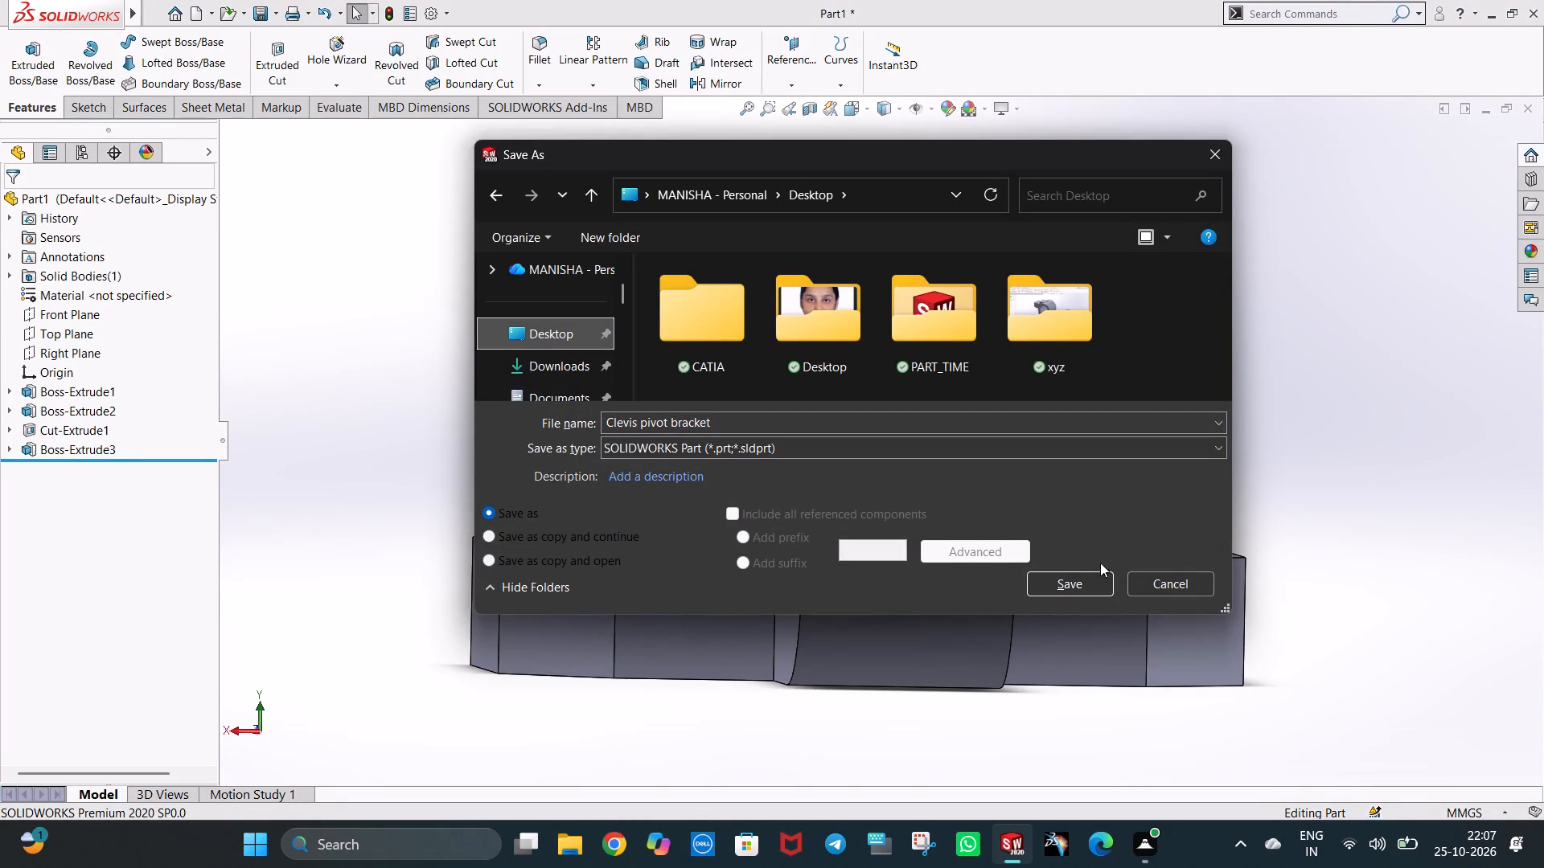
left_click(1097, 578)
key("ctrl+s")
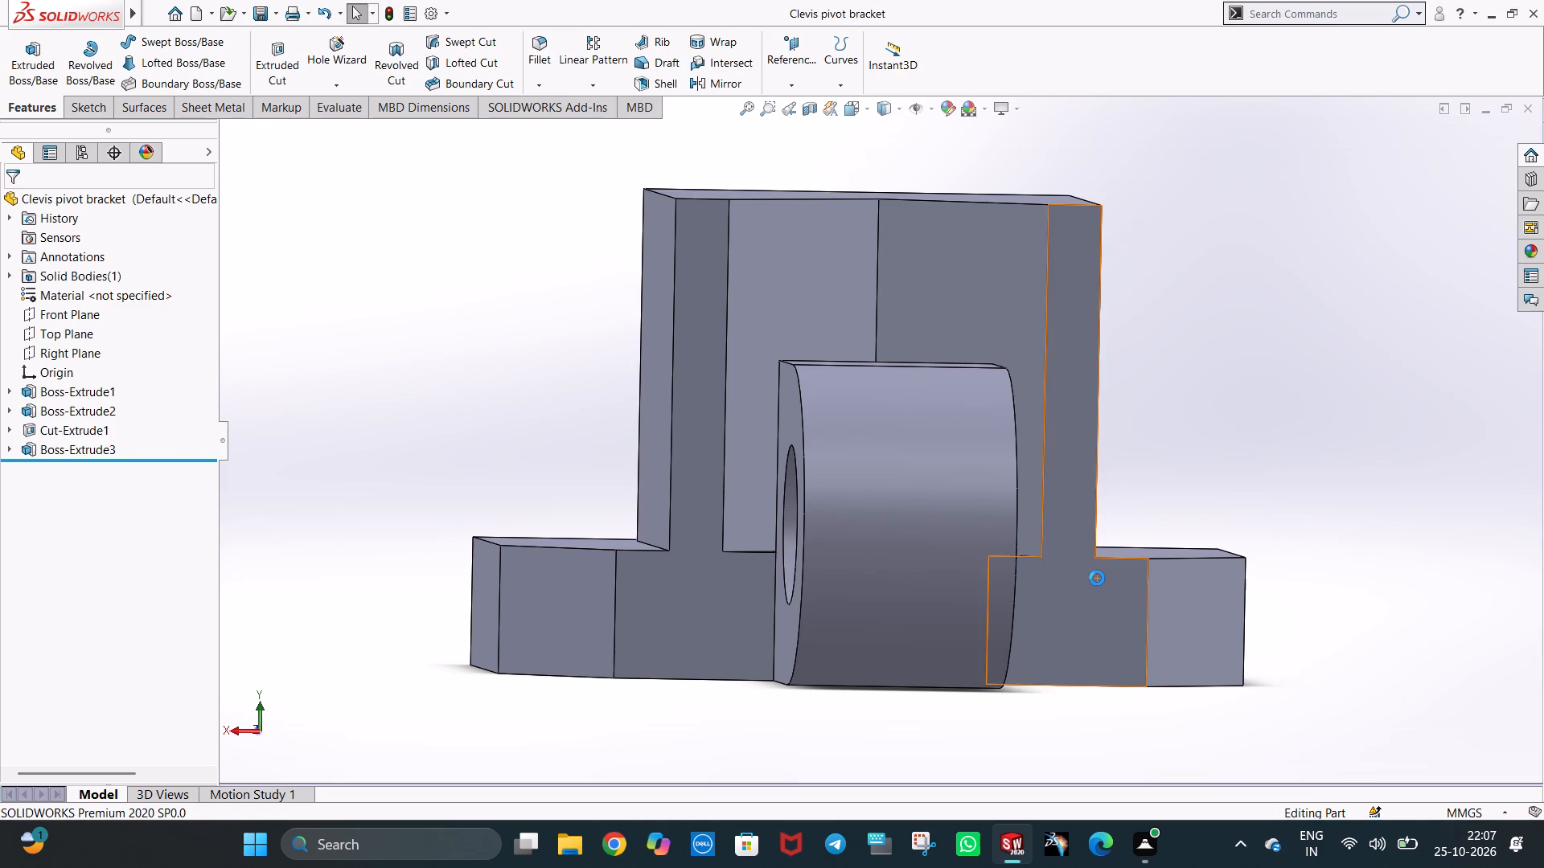
Sketch on the bracket's lug-side rear face, drawing a vertical line from the V-notch's bottom corner up to the lug's top level.
key("ctrl+1")
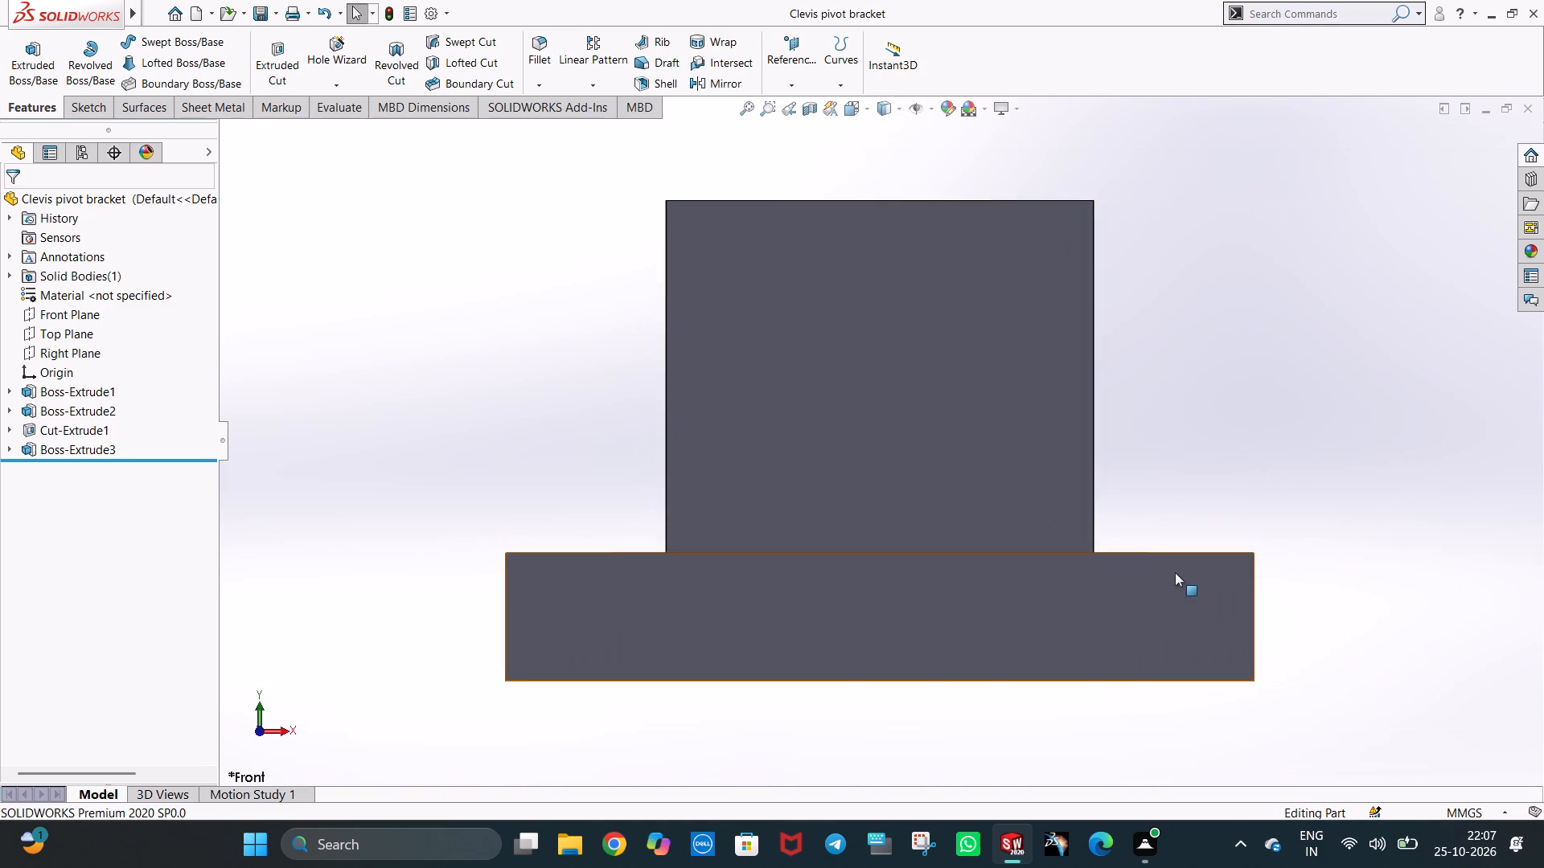
middle_click_drag(1183, 575, 871, 568)
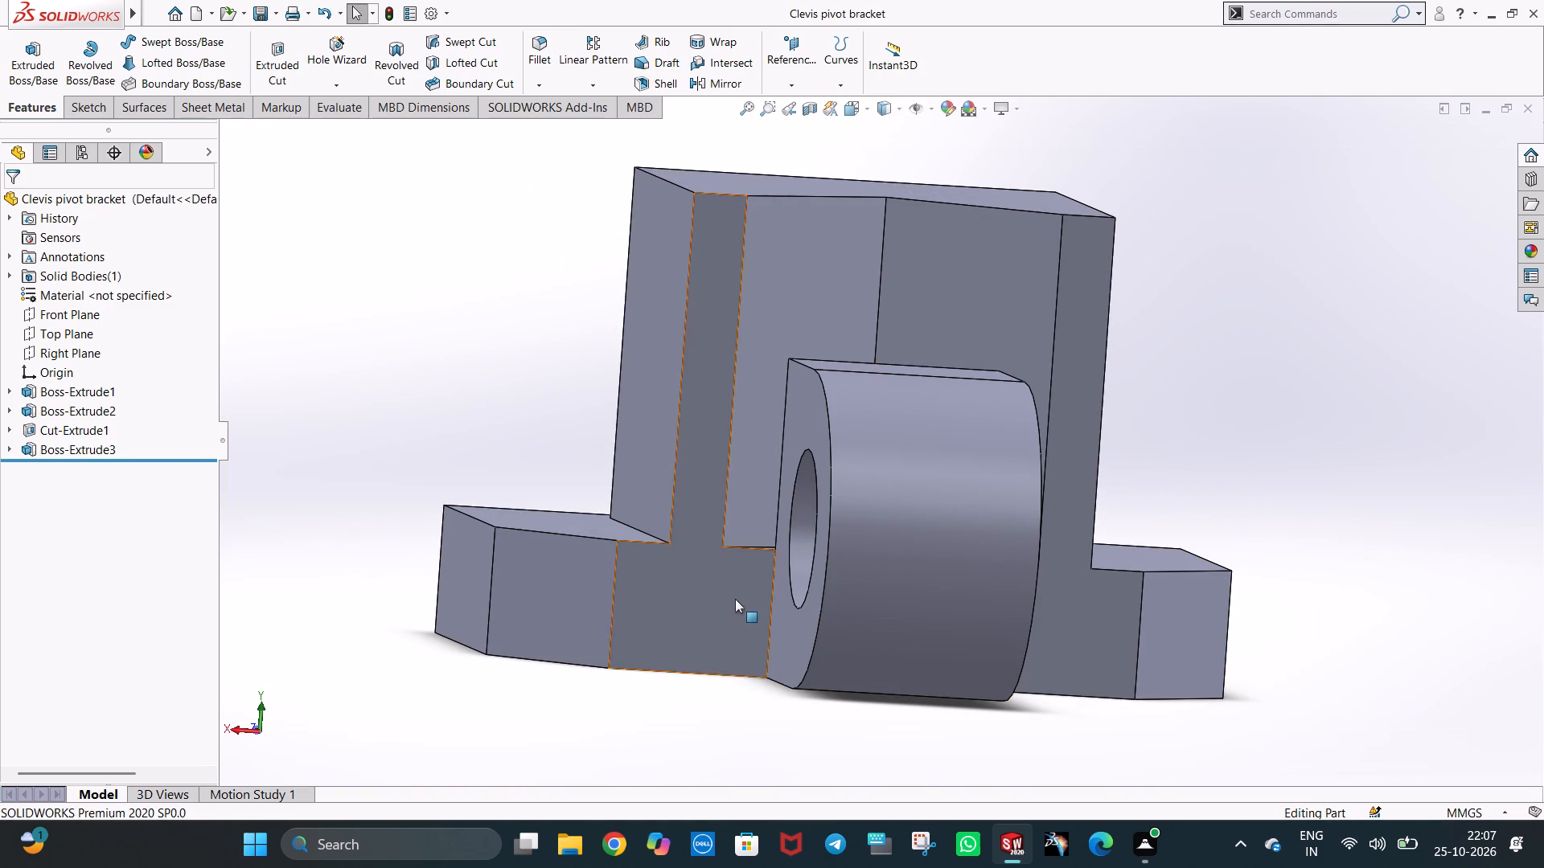
right_click(735, 599)
left_click(766, 465)
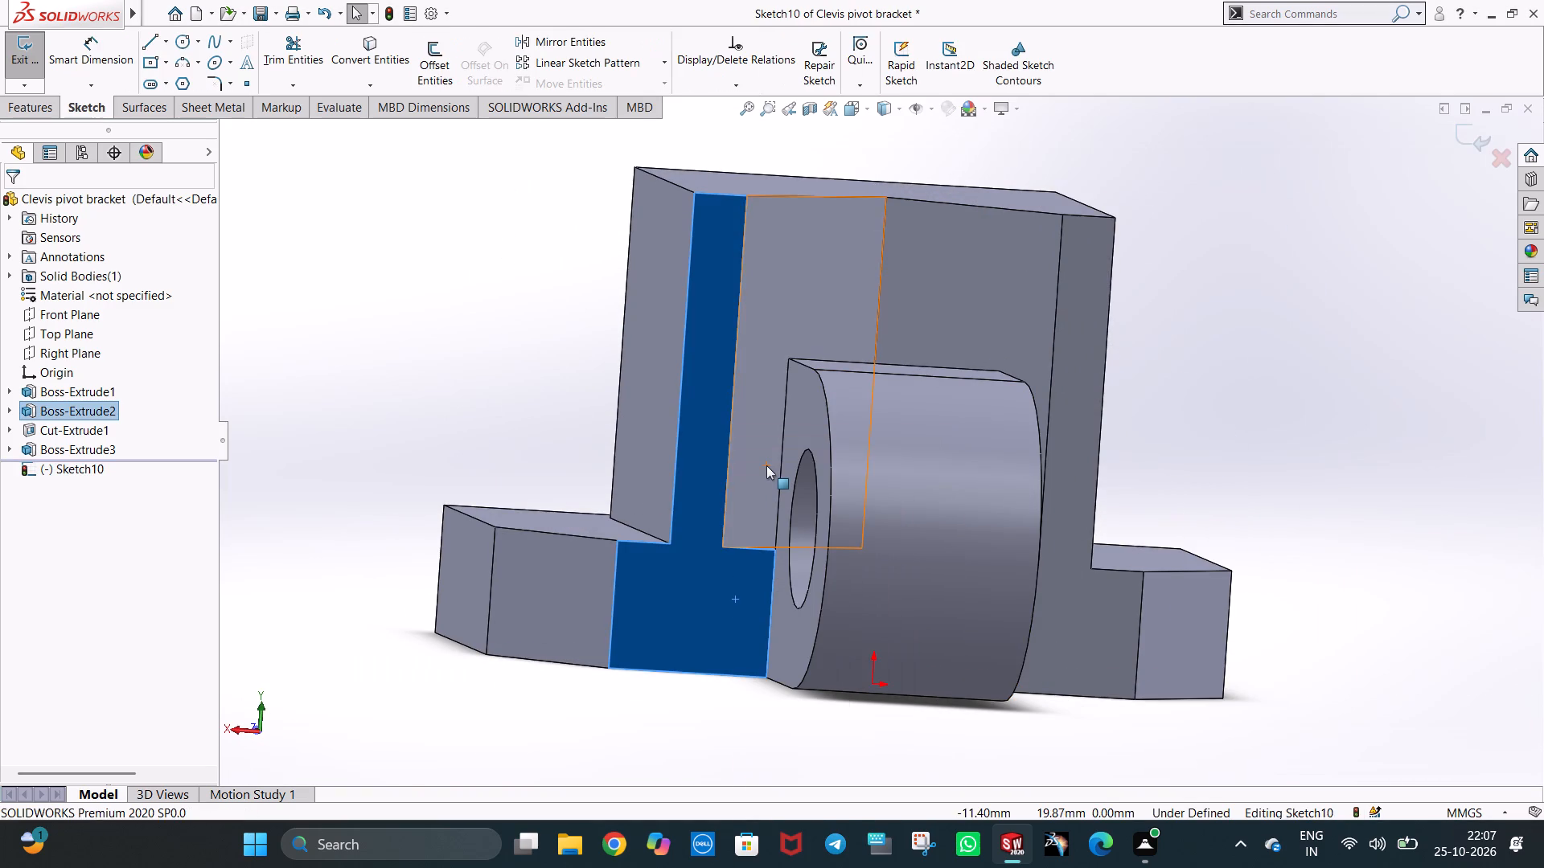
key("ctrl+8")
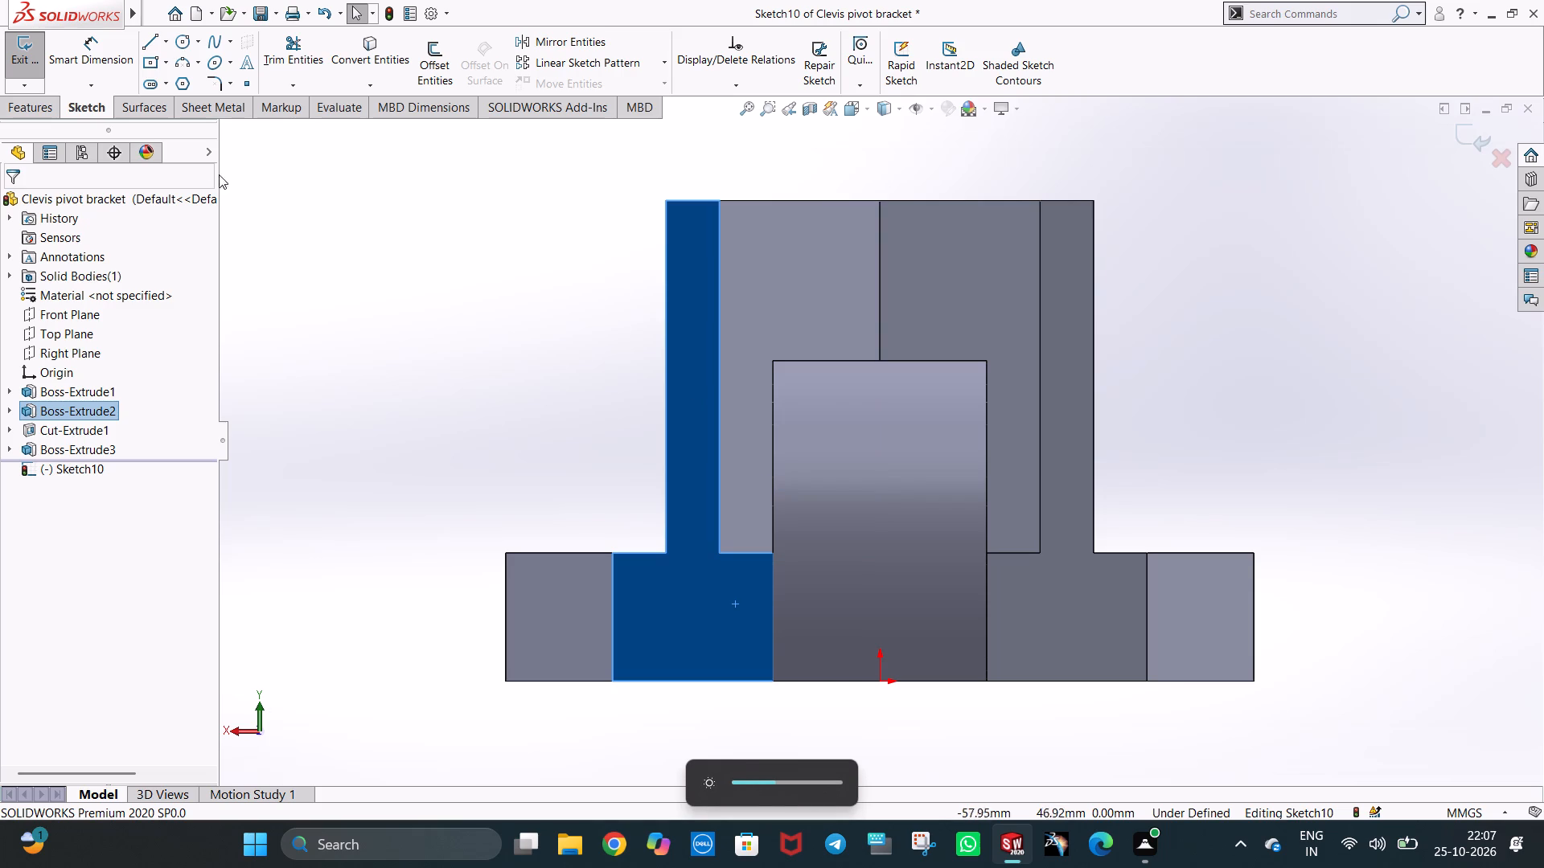
left_click(152, 45)
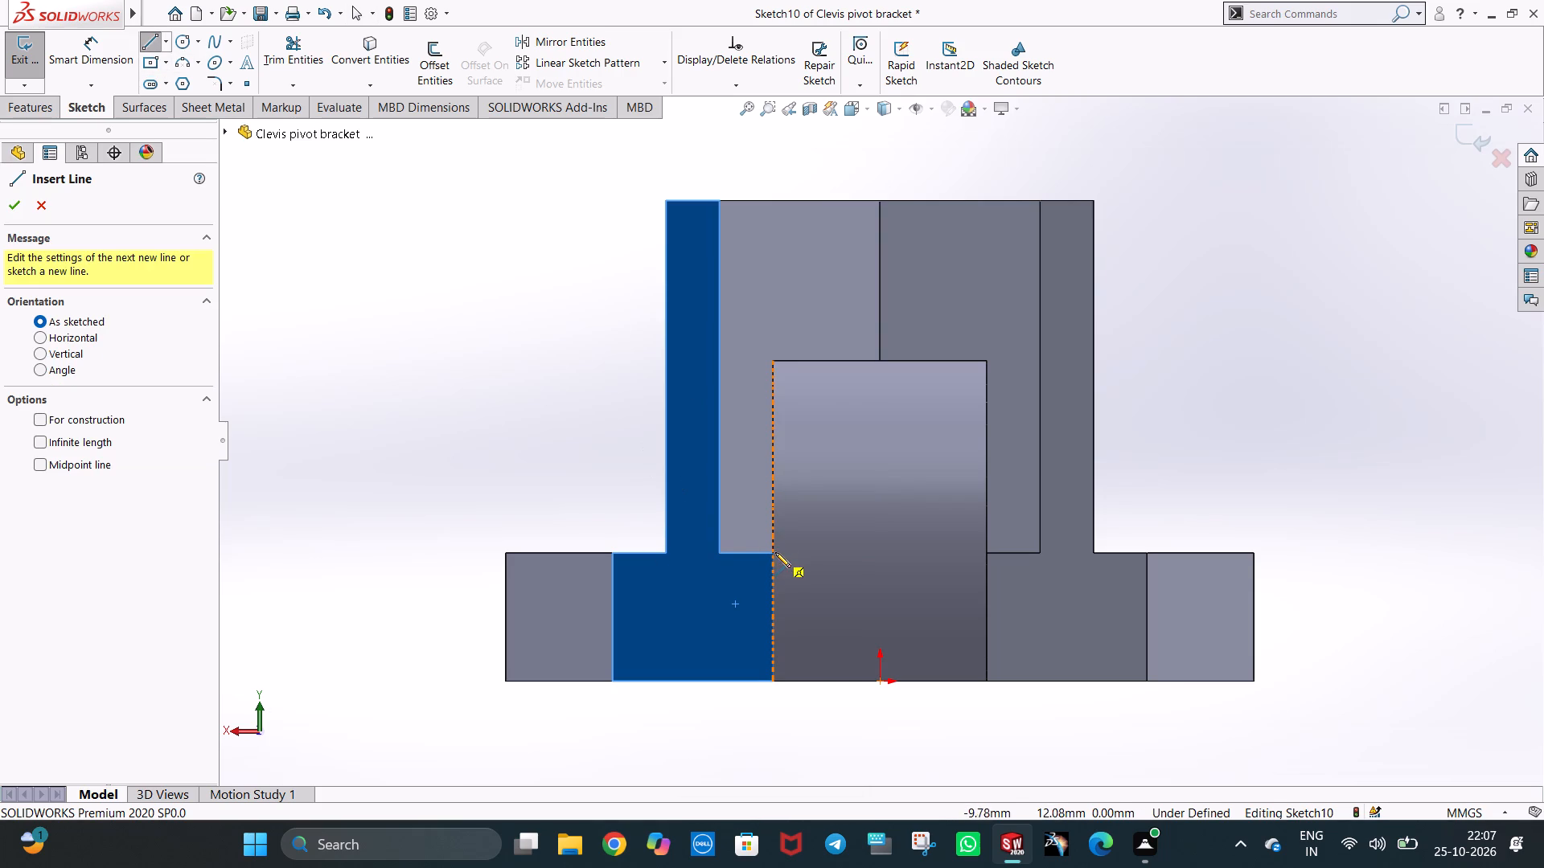
left_click(721, 555)
left_click(719, 362)
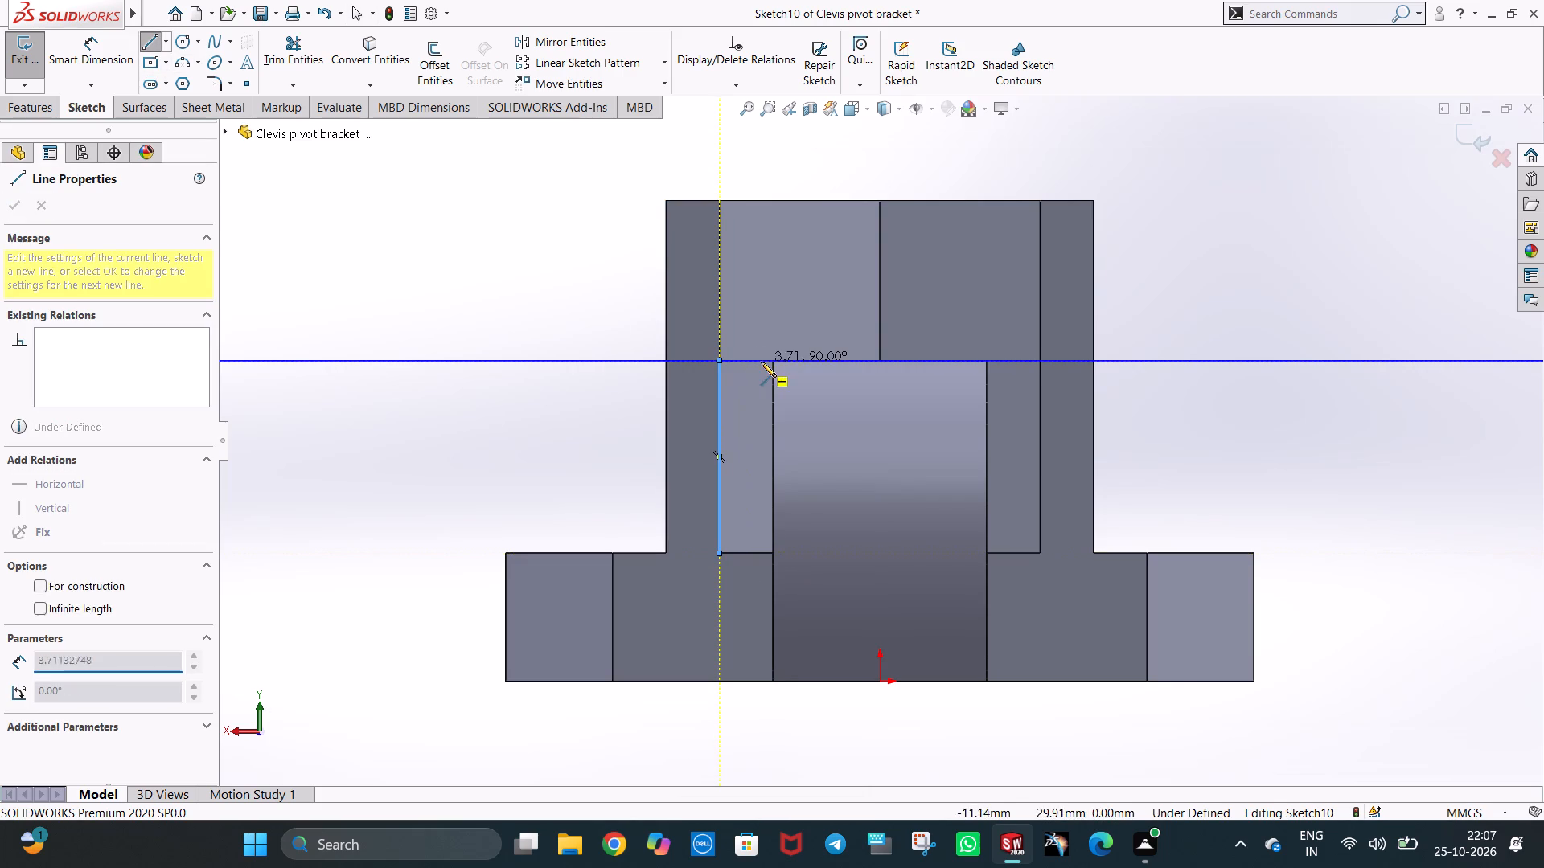
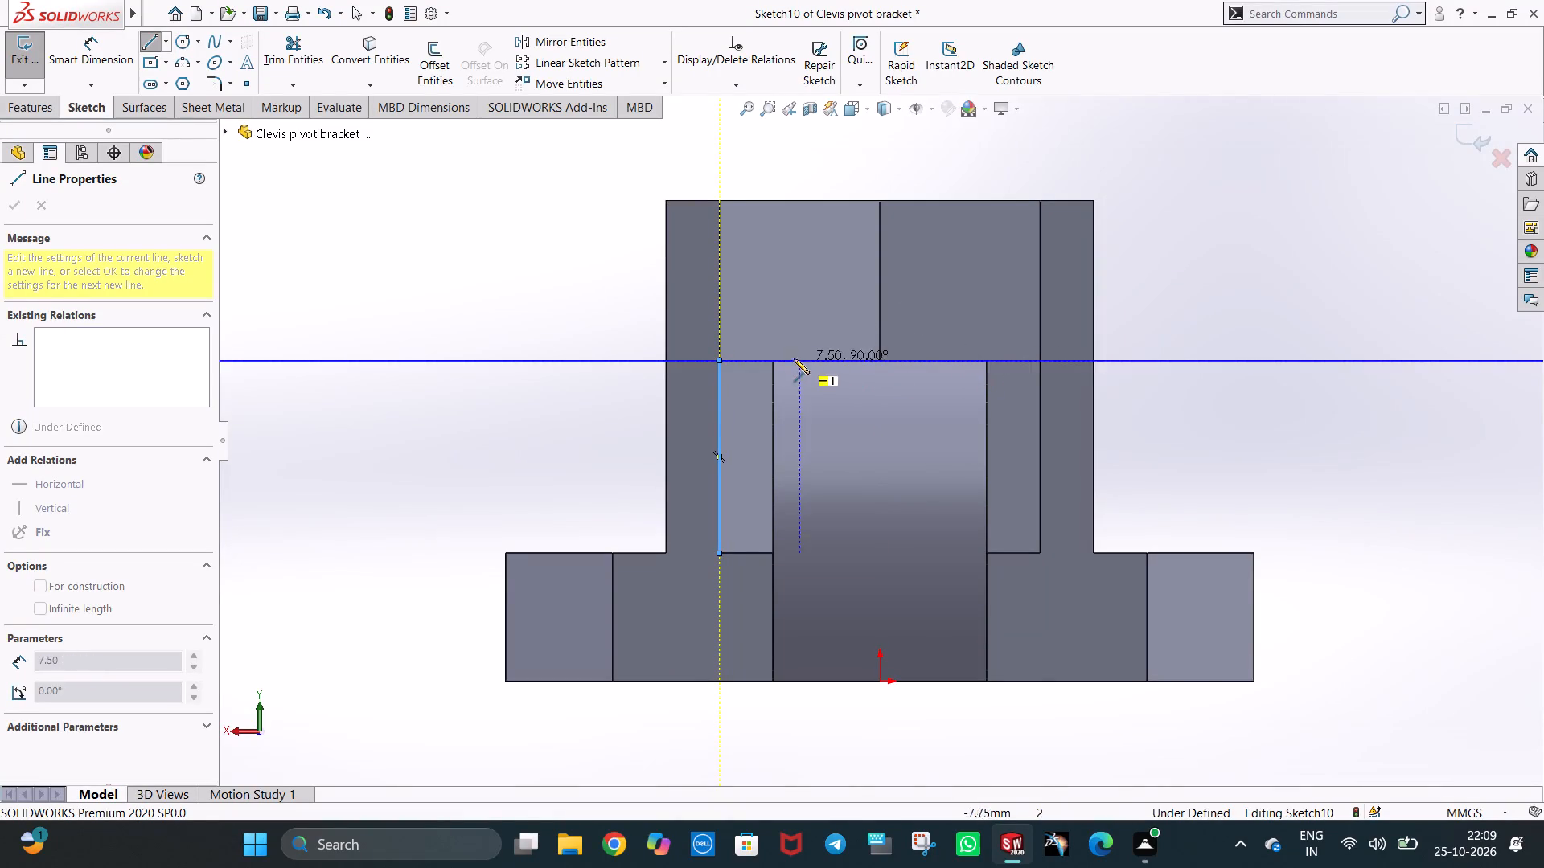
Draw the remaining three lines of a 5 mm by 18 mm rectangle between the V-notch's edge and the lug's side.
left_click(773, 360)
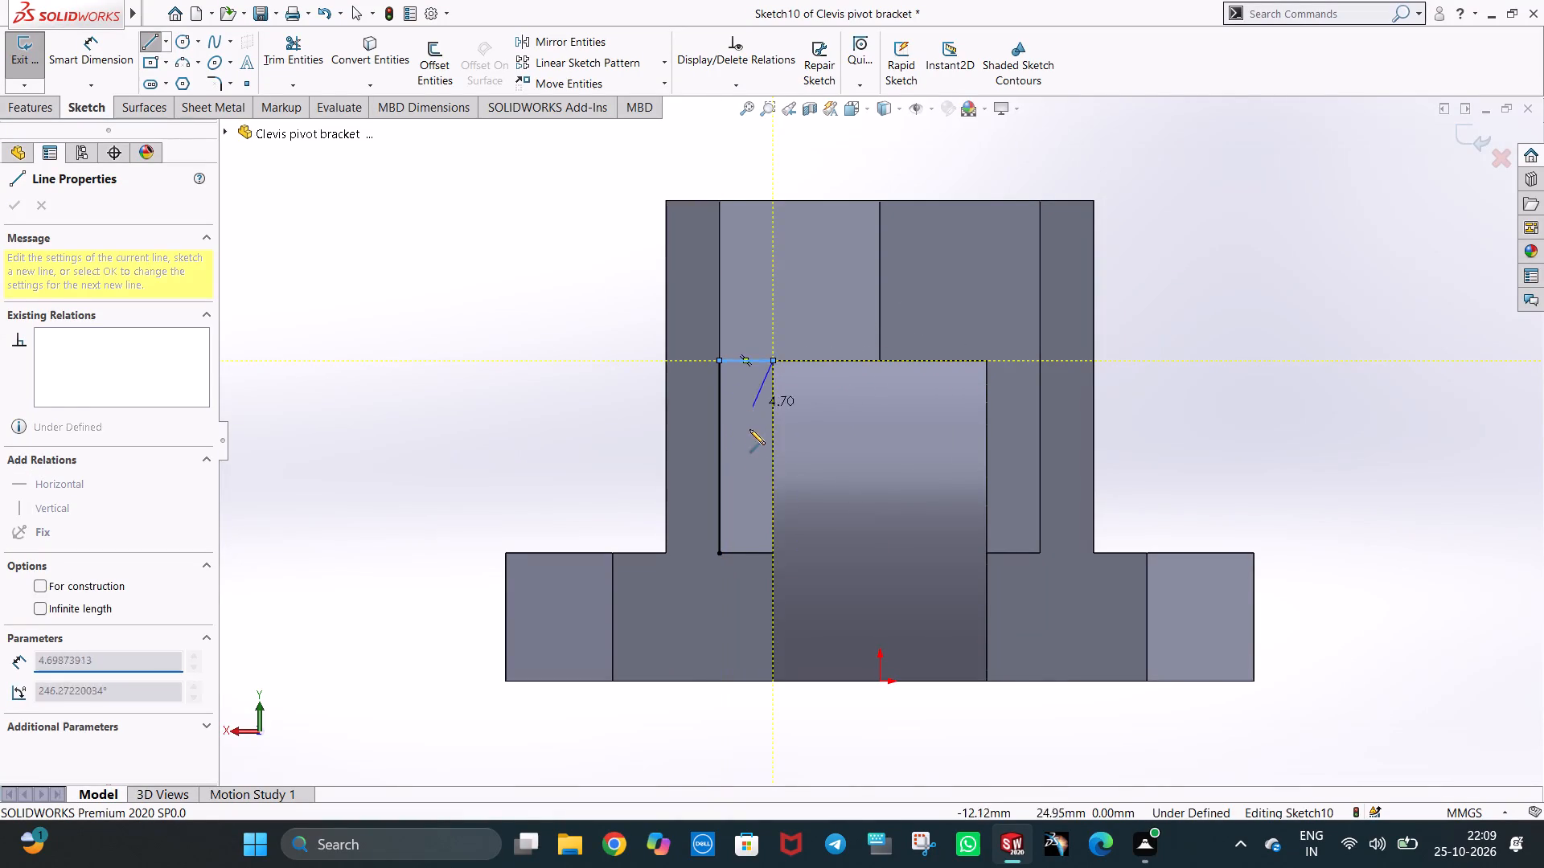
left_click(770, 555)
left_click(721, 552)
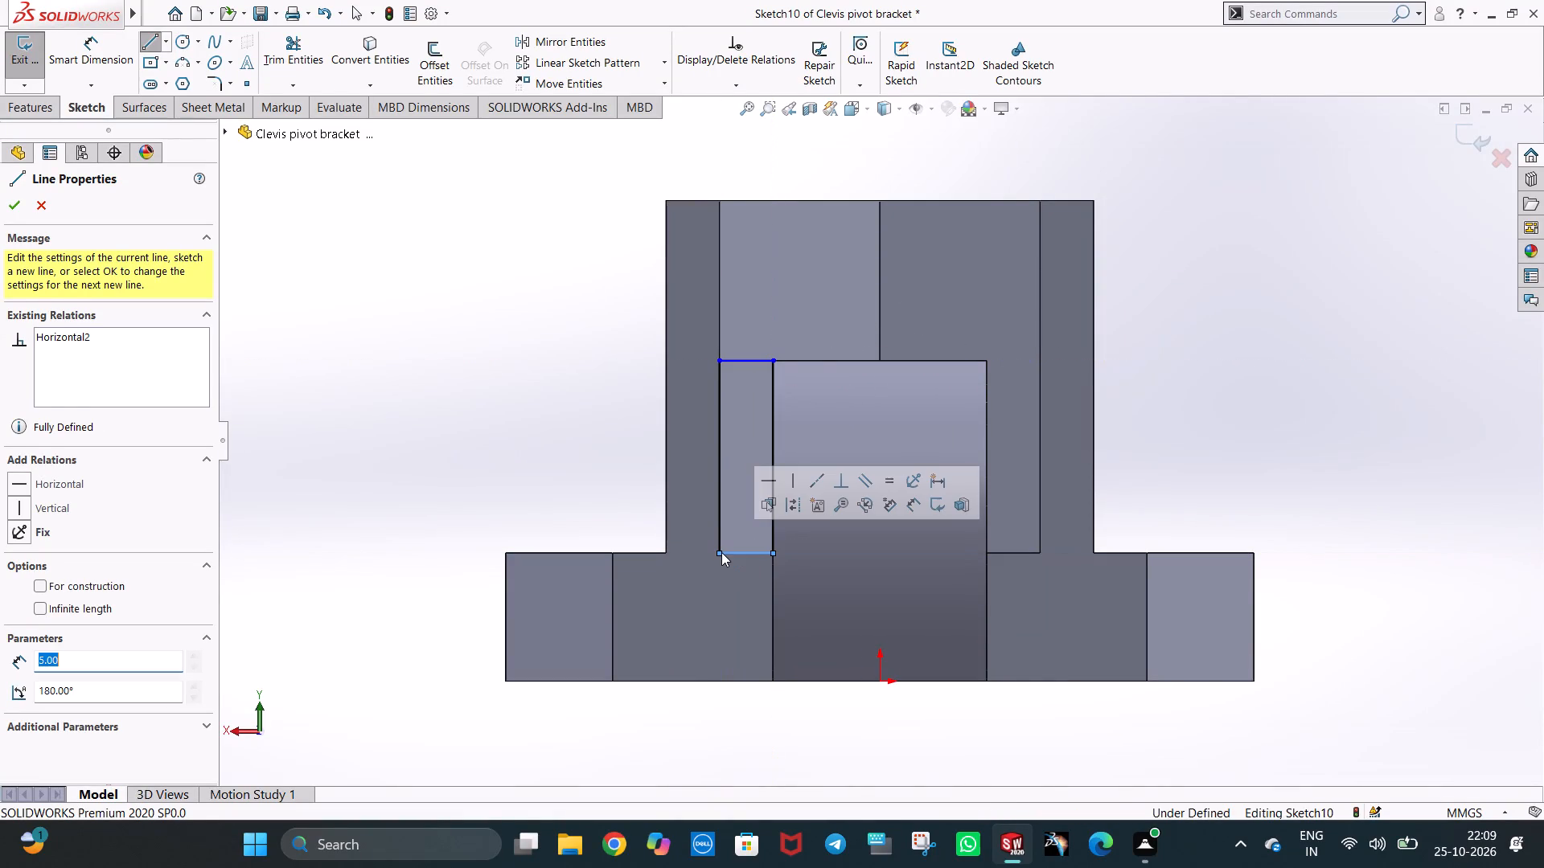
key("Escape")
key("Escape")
Examine how the narrow rectangular profile sits against the V-notch and the pivot lug from several angles.
middle_click_drag(869, 567, 955, 599)
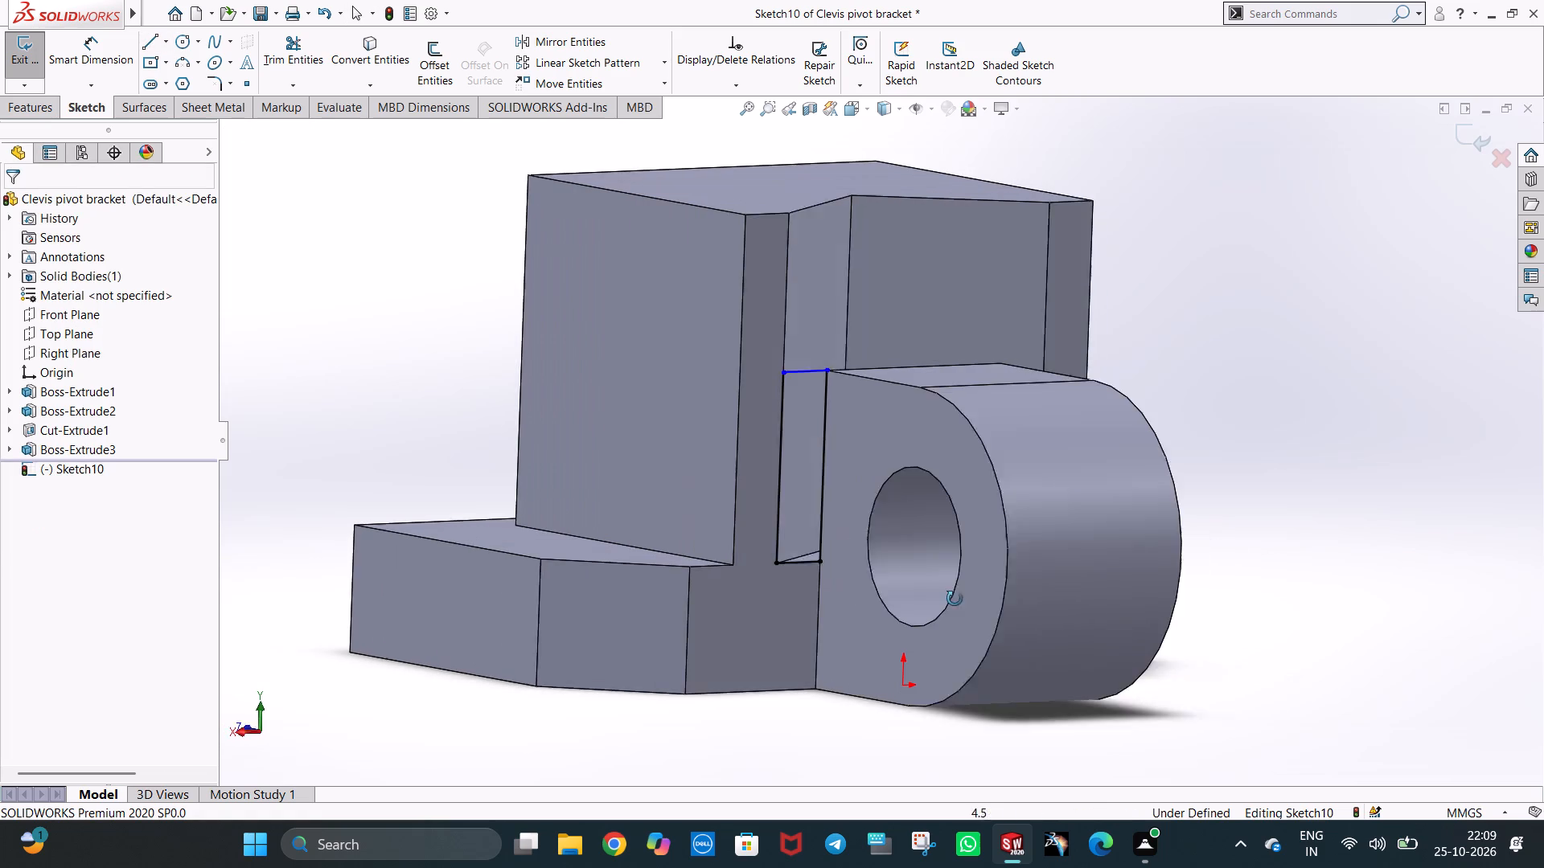
middle_click_drag(955, 599, 882, 589)
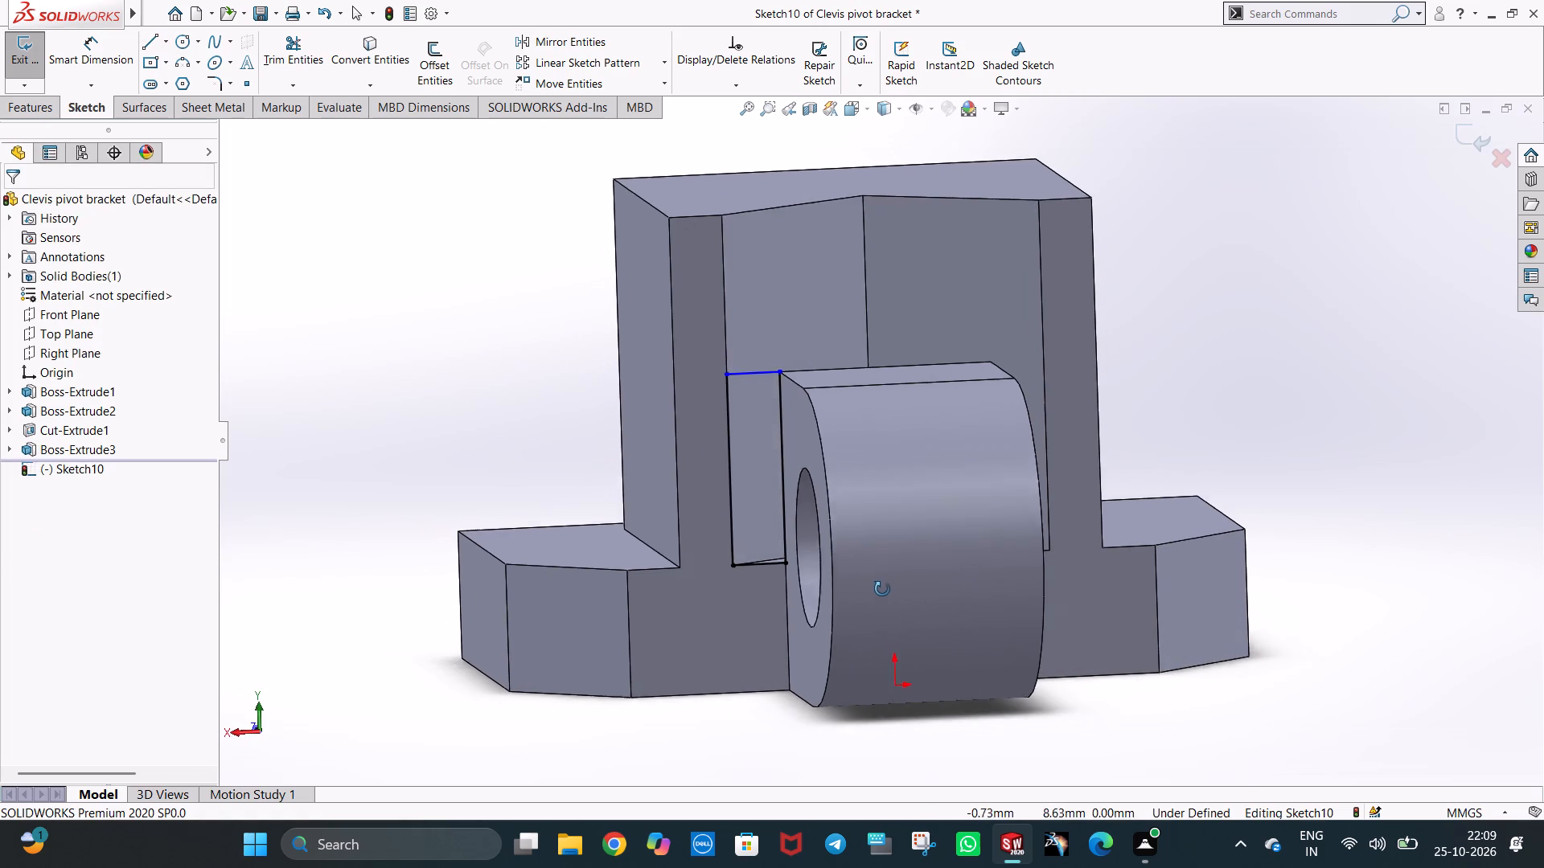
middle_click_drag(882, 589, 880, 599)
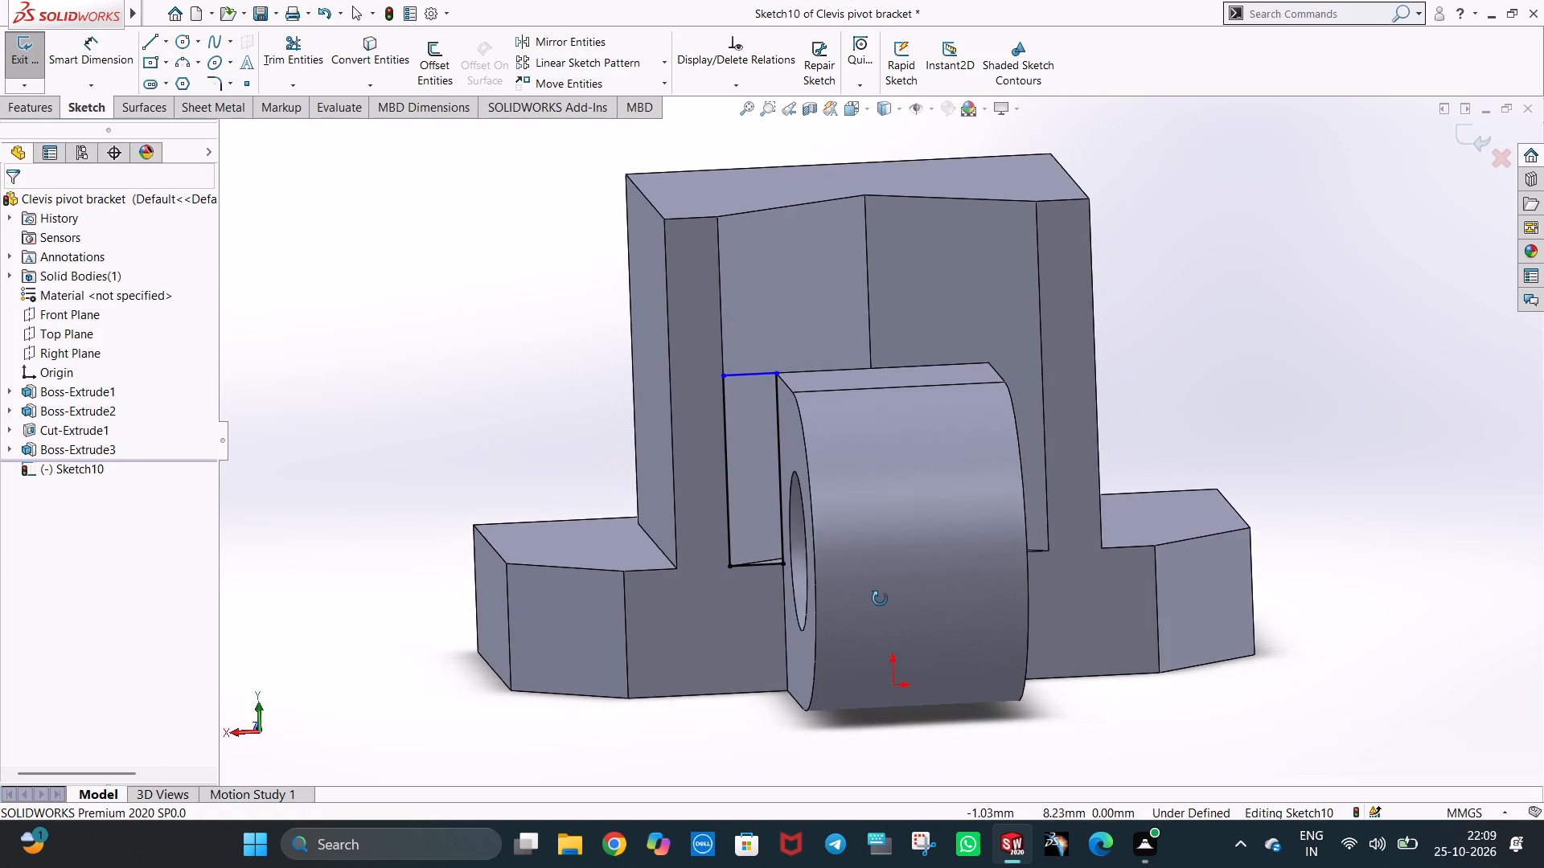
middle_click_drag(880, 599, 878, 610)
middle_click(1079, 532)
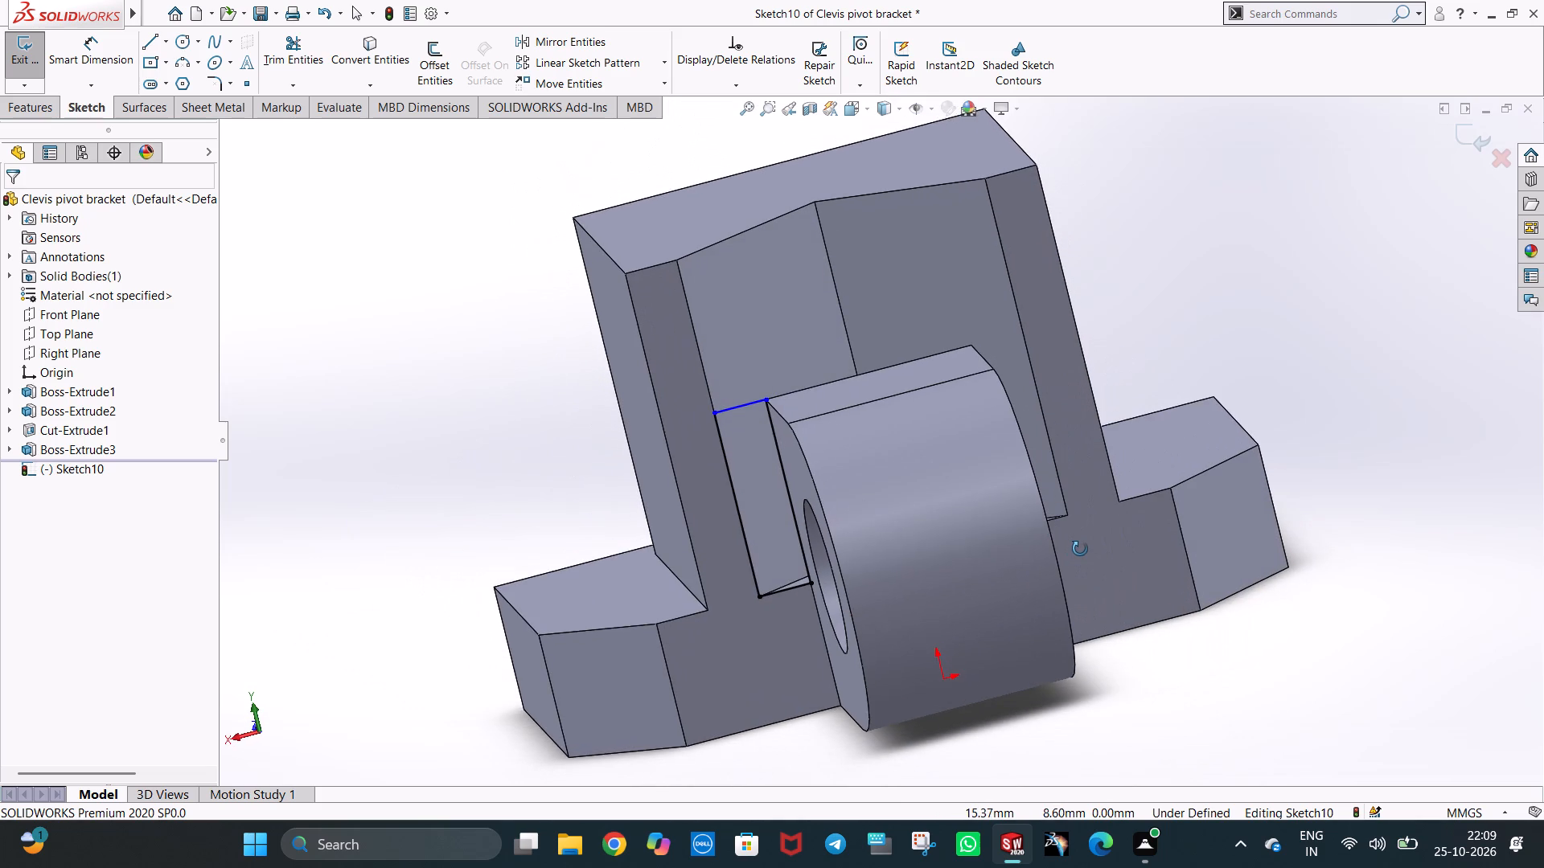
middle_click_drag(1009, 433, 1061, 513)
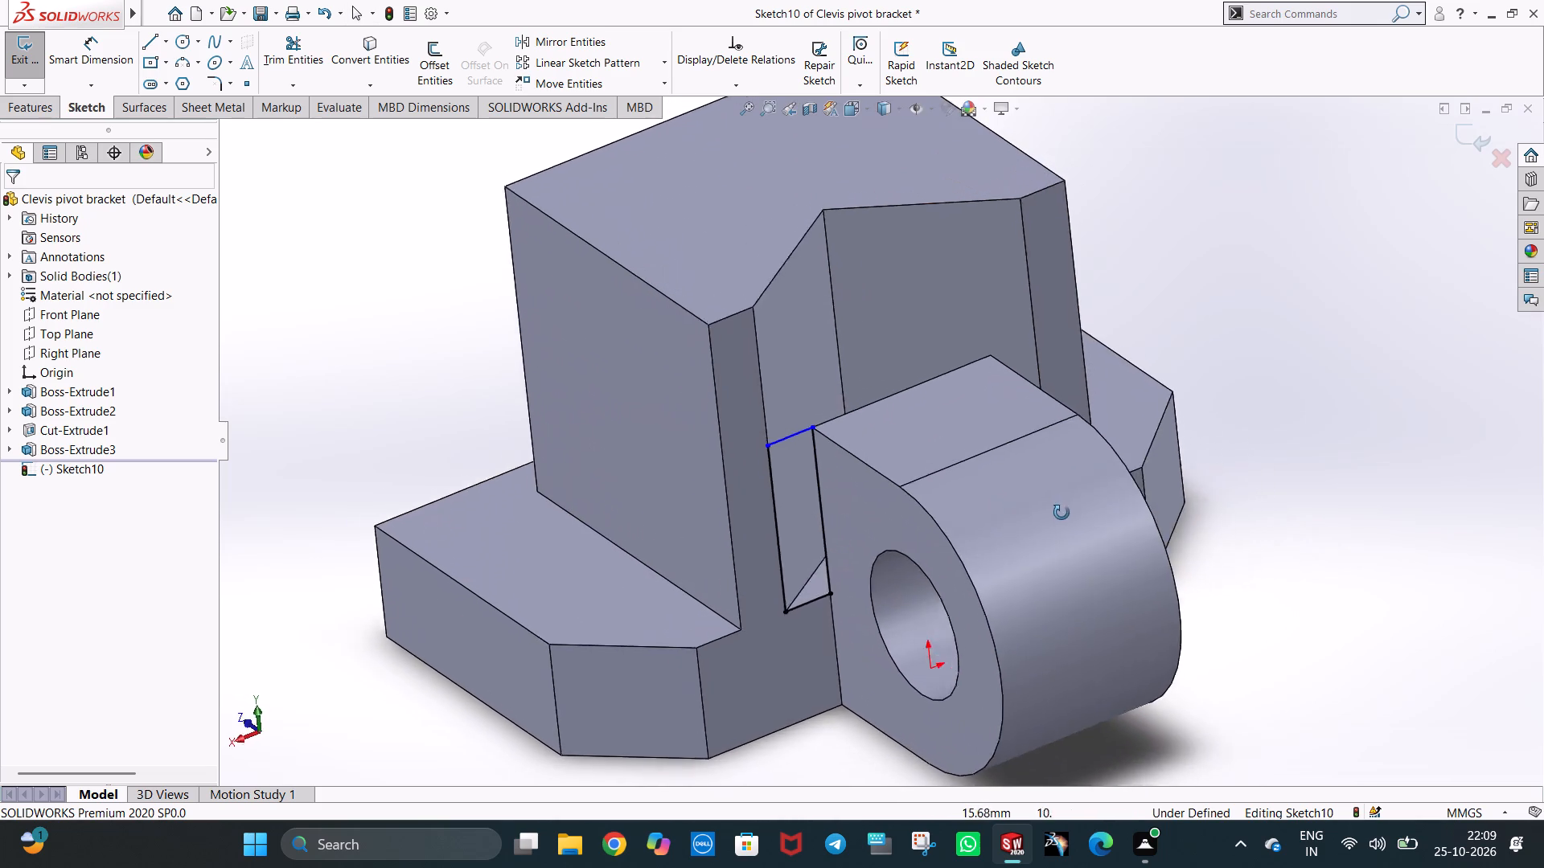
middle_click_drag(1061, 513, 1086, 625)
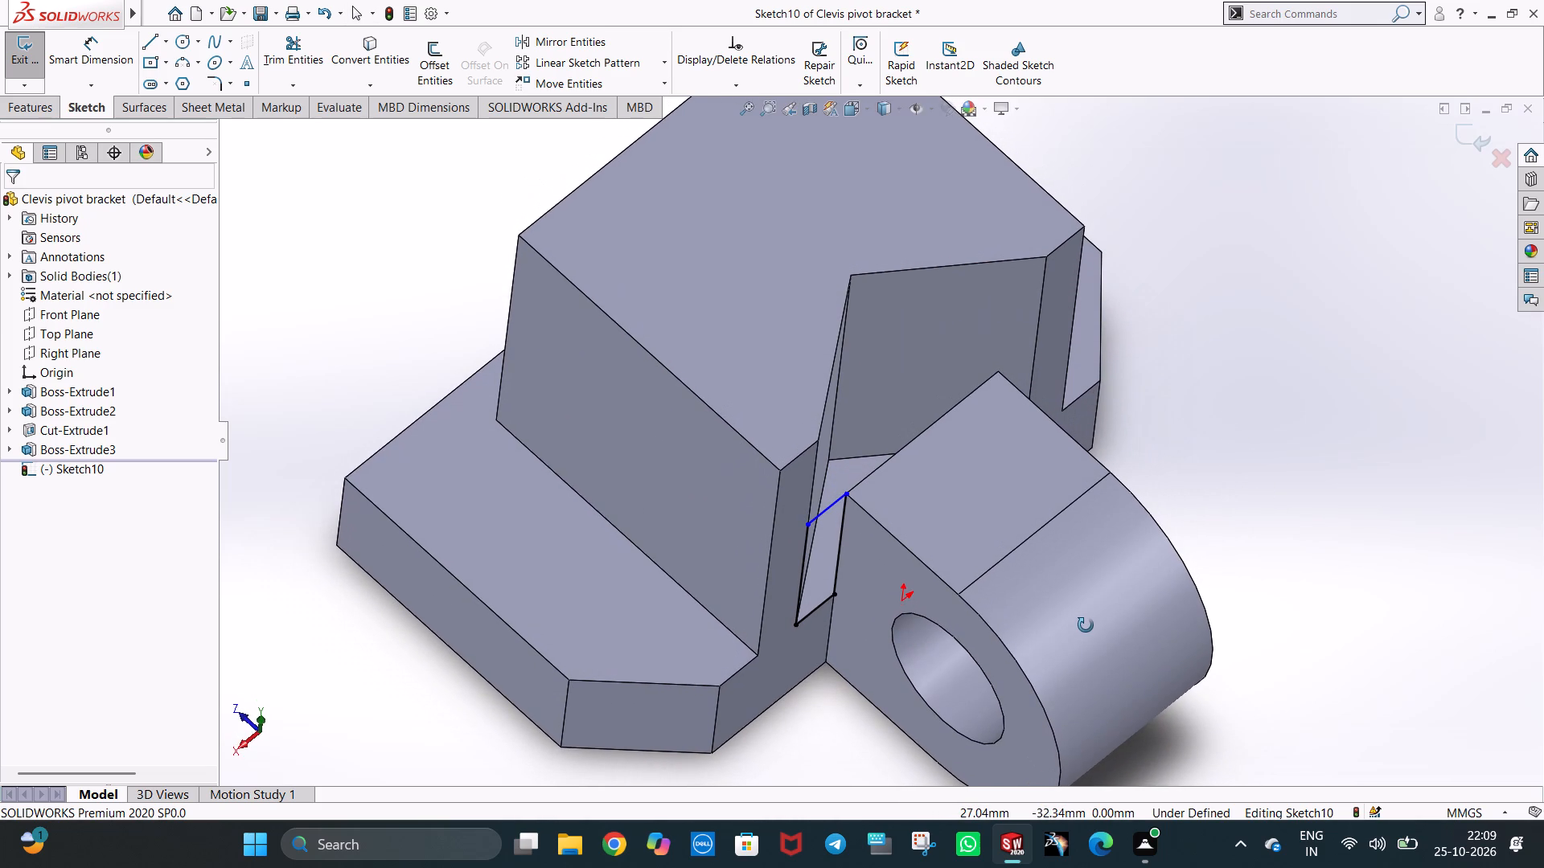
middle_click_drag(1086, 625, 1086, 612)
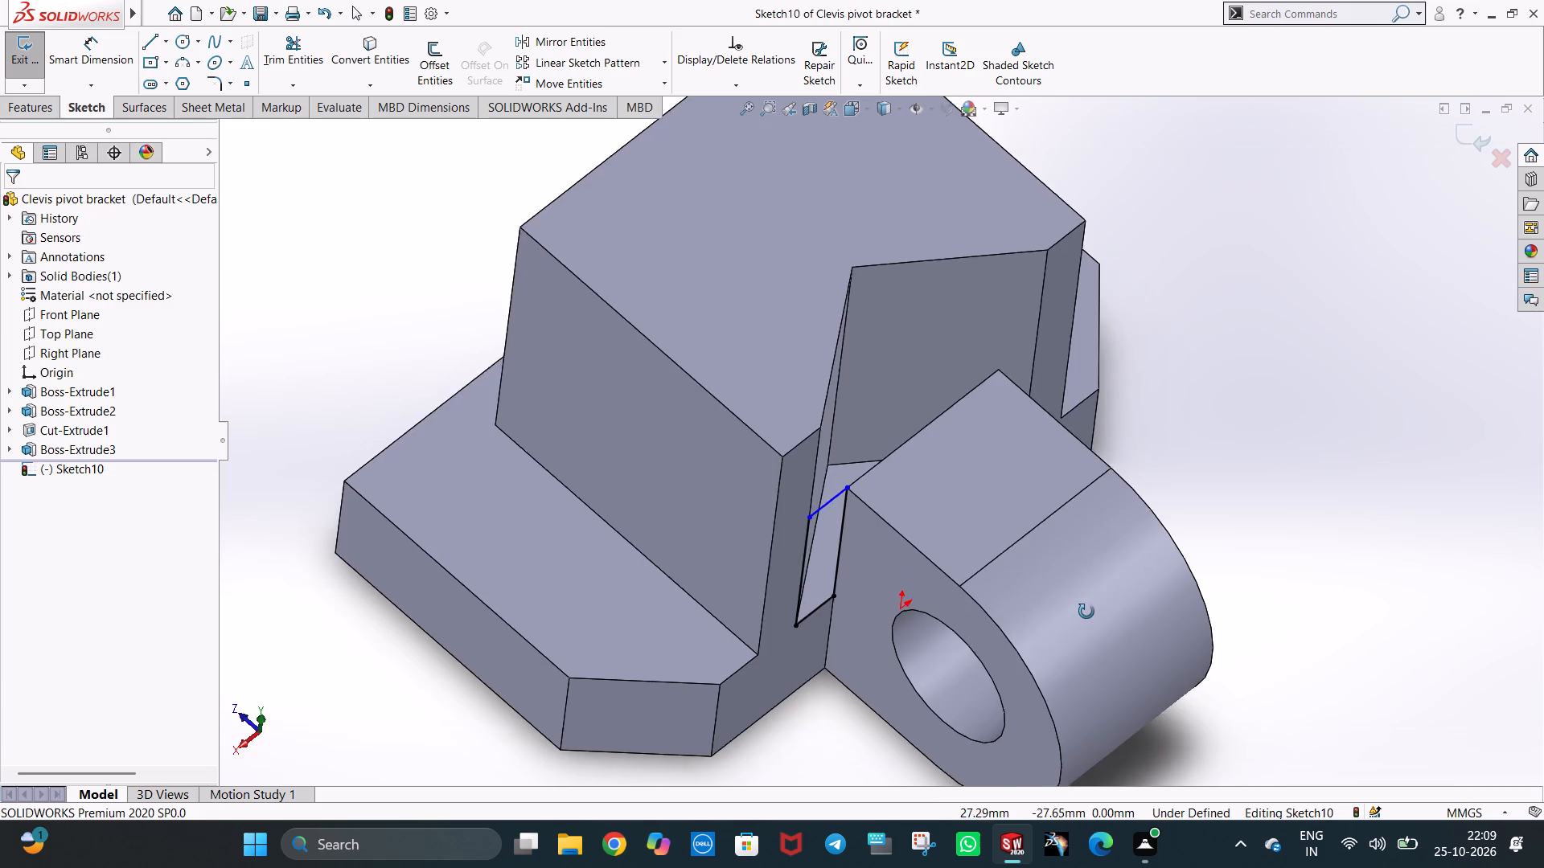
middle_click_drag(1086, 612, 1059, 484)
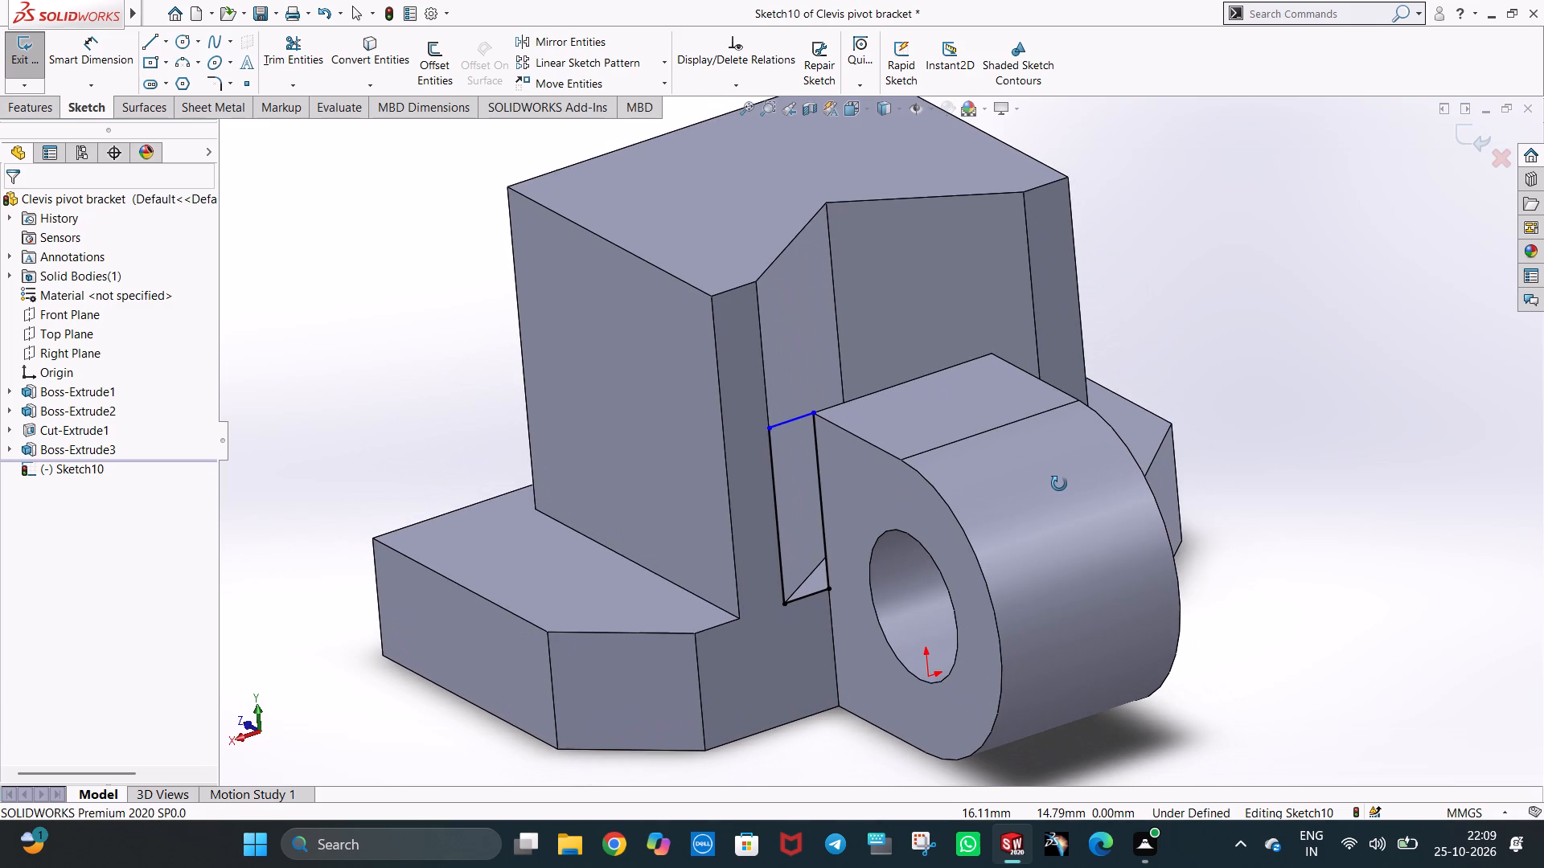
middle_click_drag(1059, 484, 1077, 649)
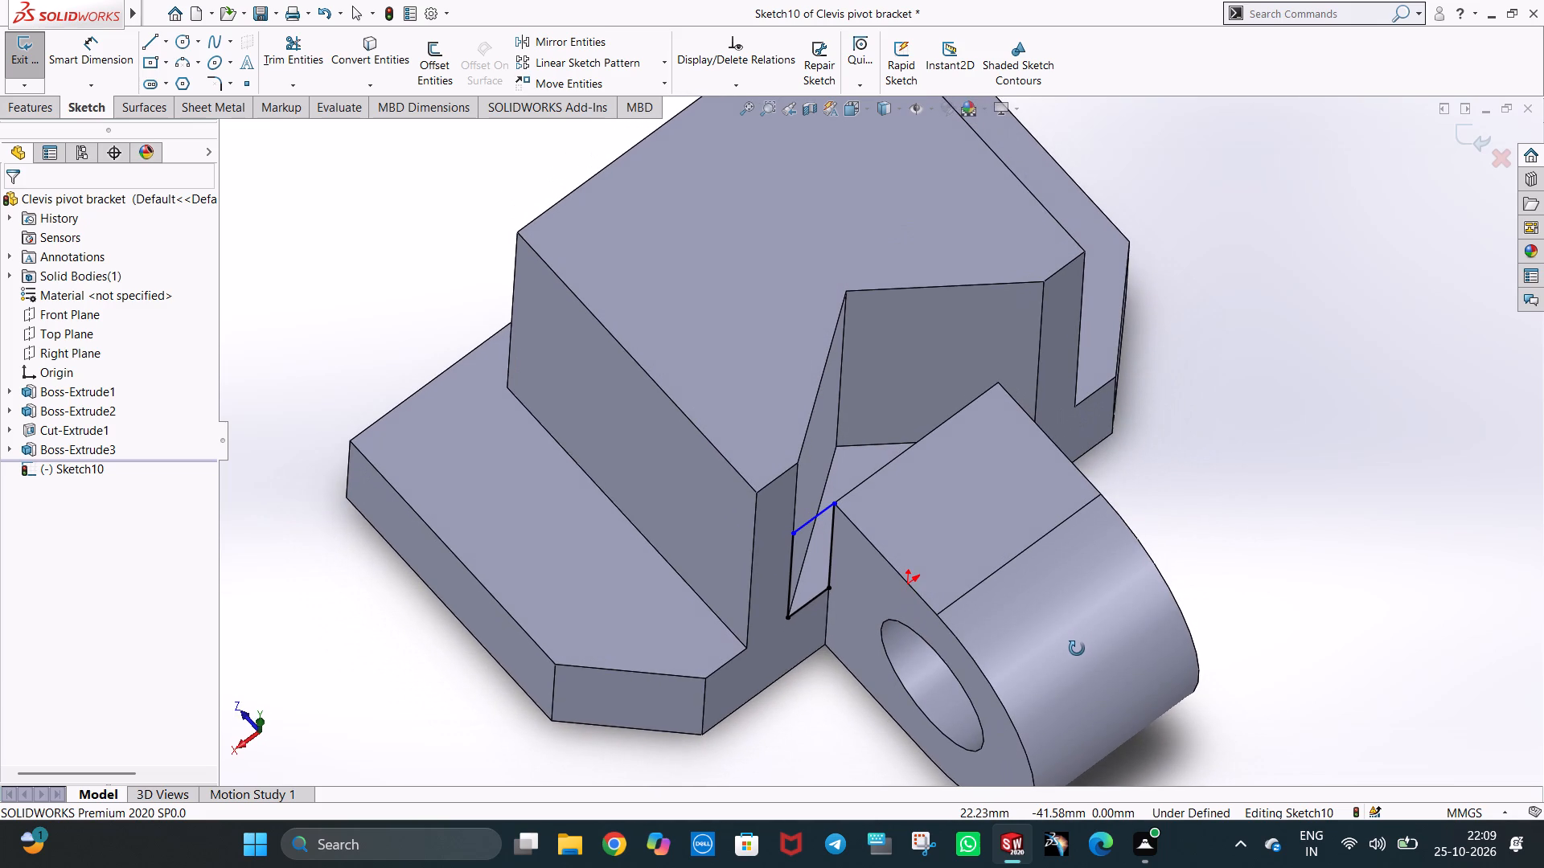
middle_click_drag(1077, 649, 1028, 538)
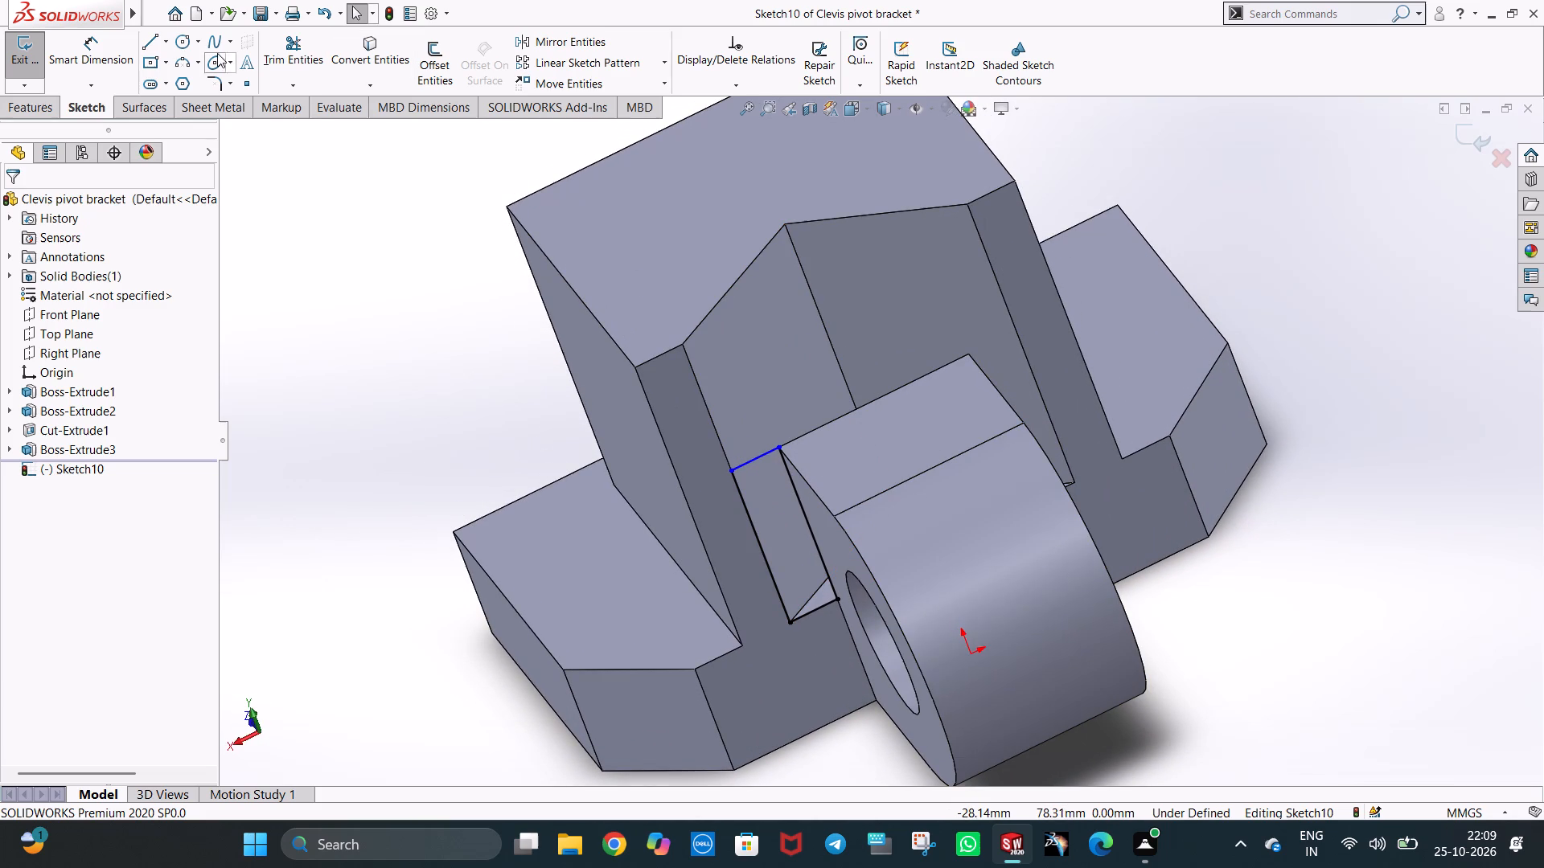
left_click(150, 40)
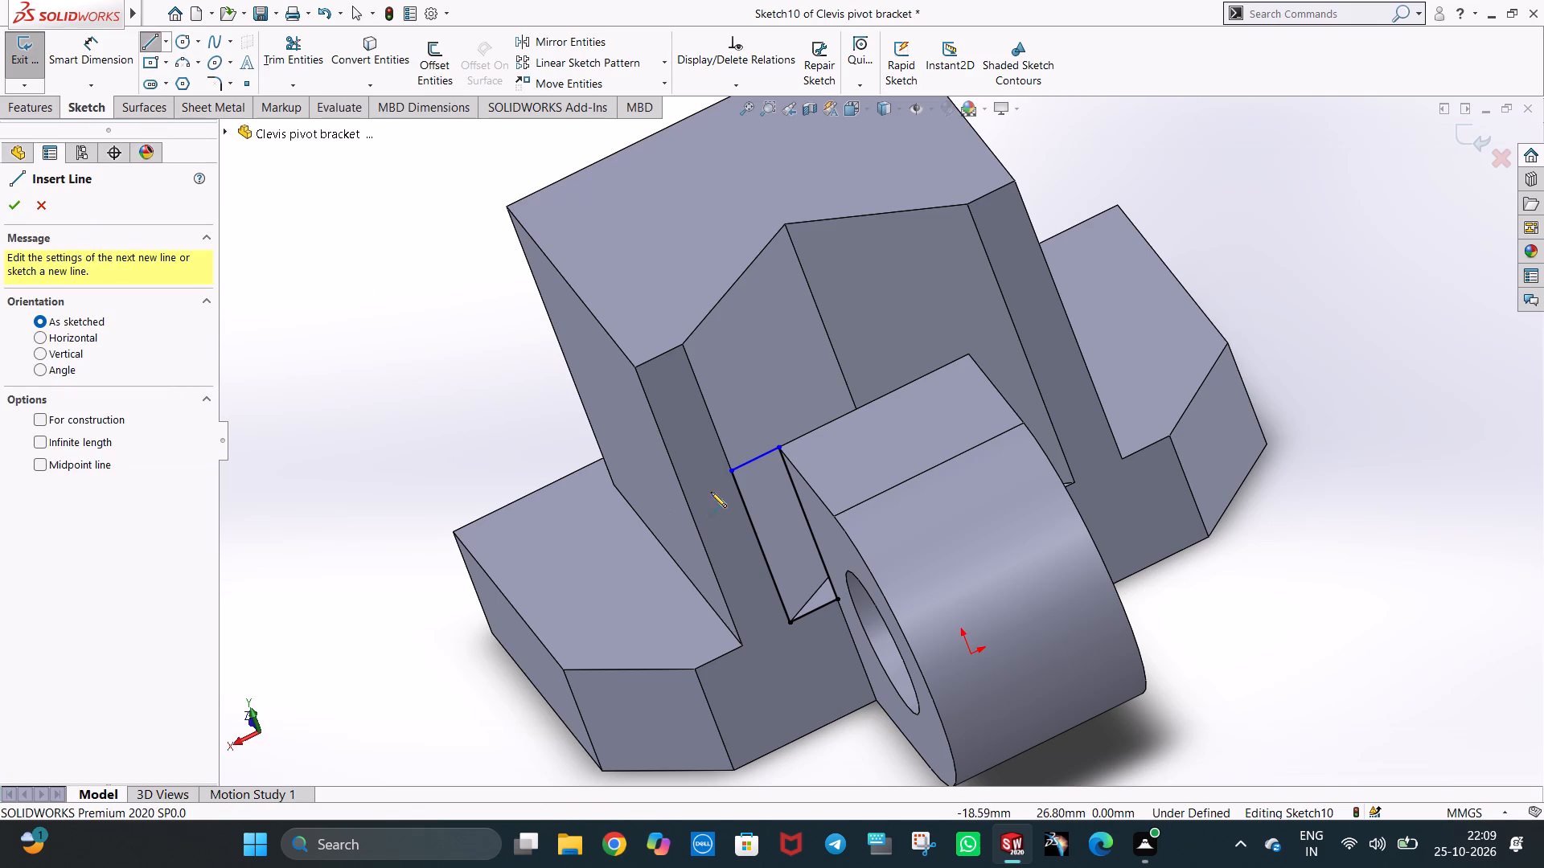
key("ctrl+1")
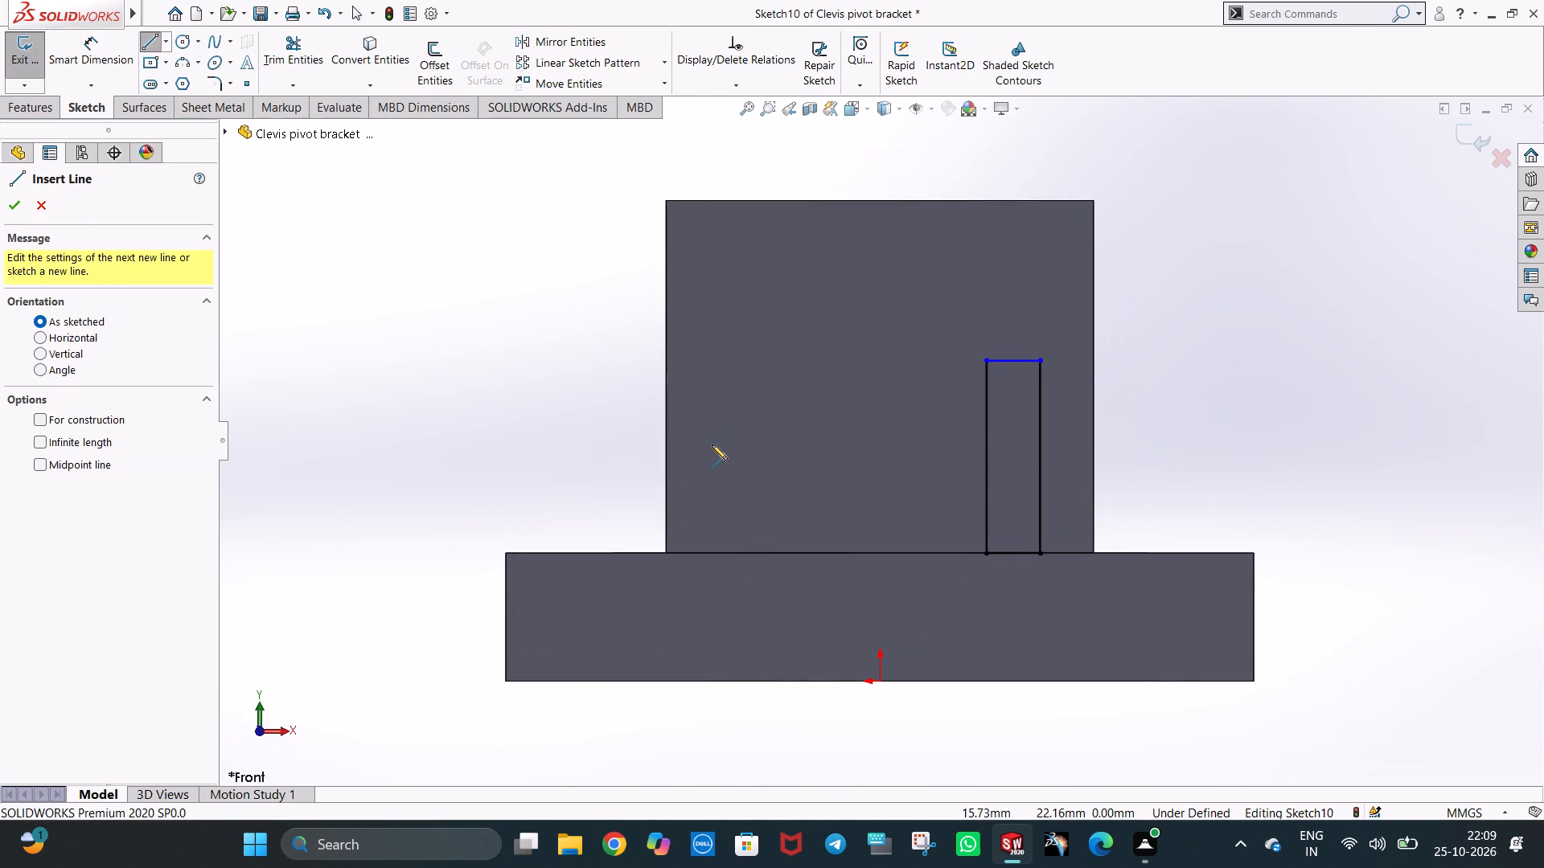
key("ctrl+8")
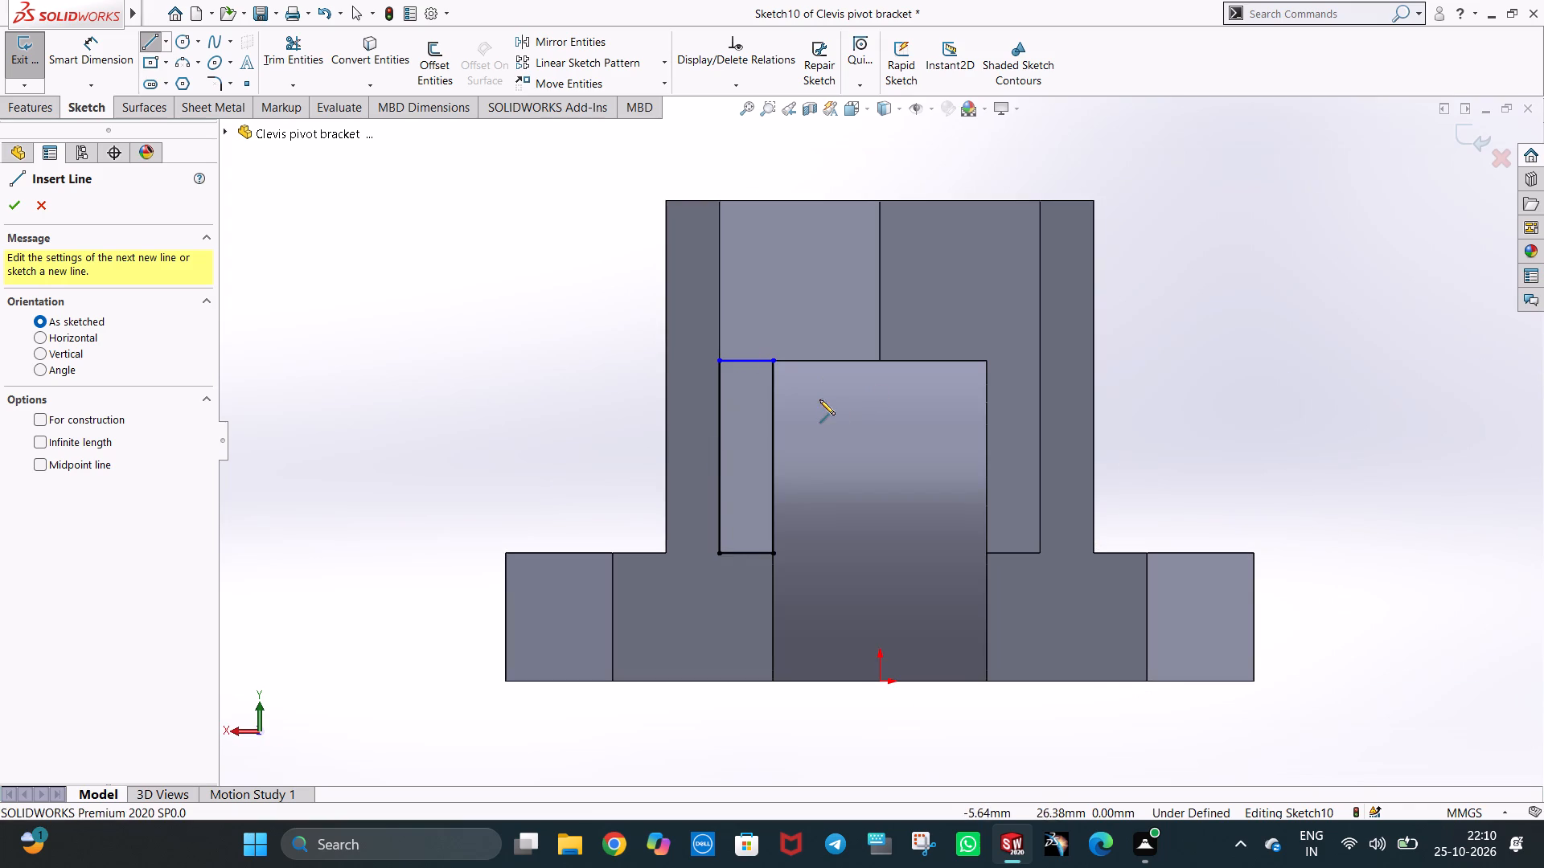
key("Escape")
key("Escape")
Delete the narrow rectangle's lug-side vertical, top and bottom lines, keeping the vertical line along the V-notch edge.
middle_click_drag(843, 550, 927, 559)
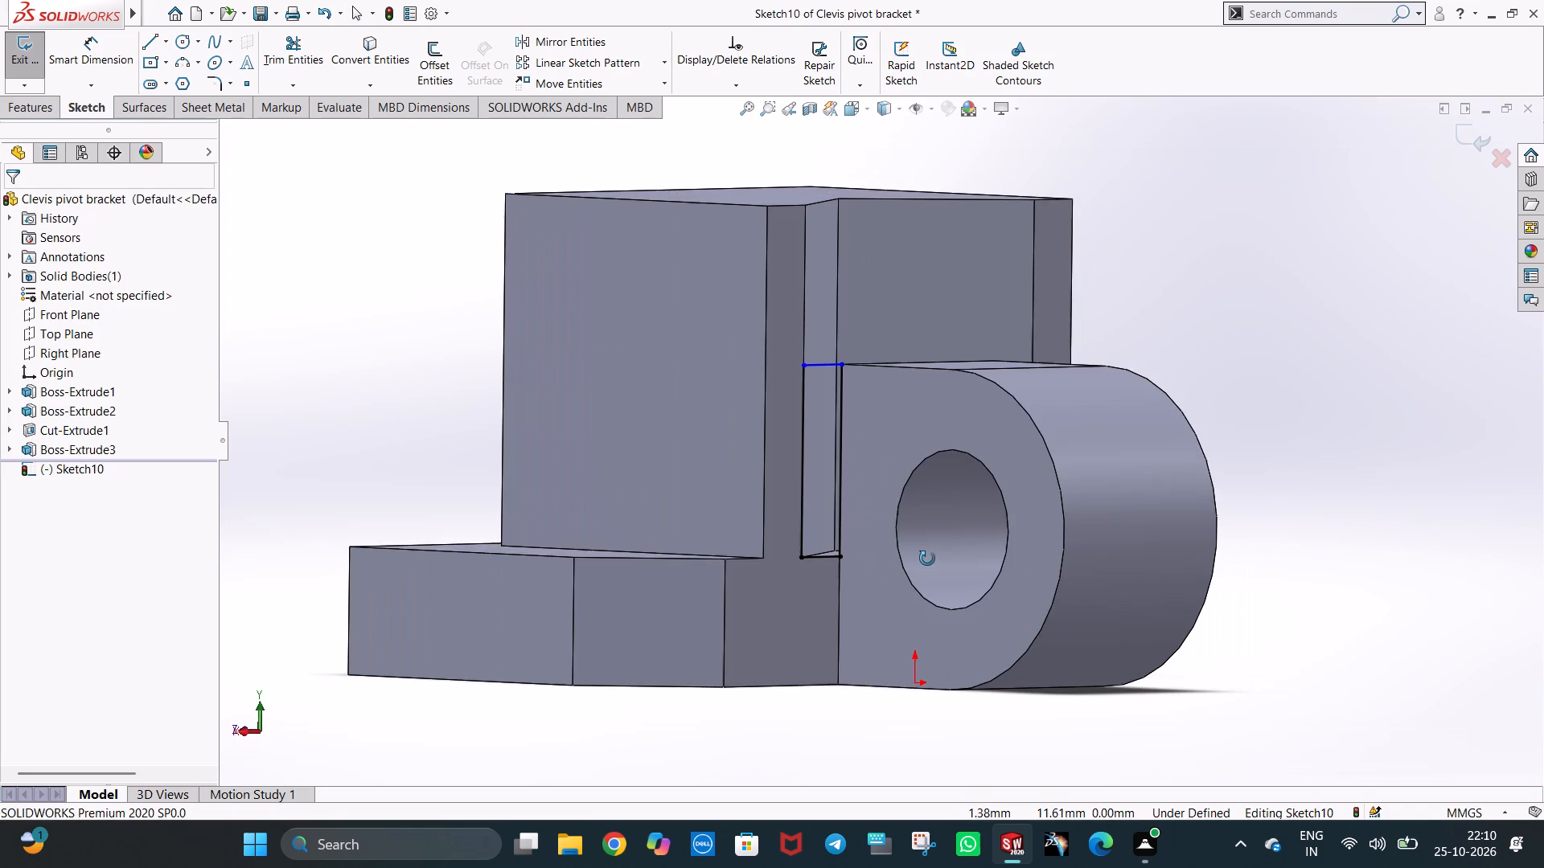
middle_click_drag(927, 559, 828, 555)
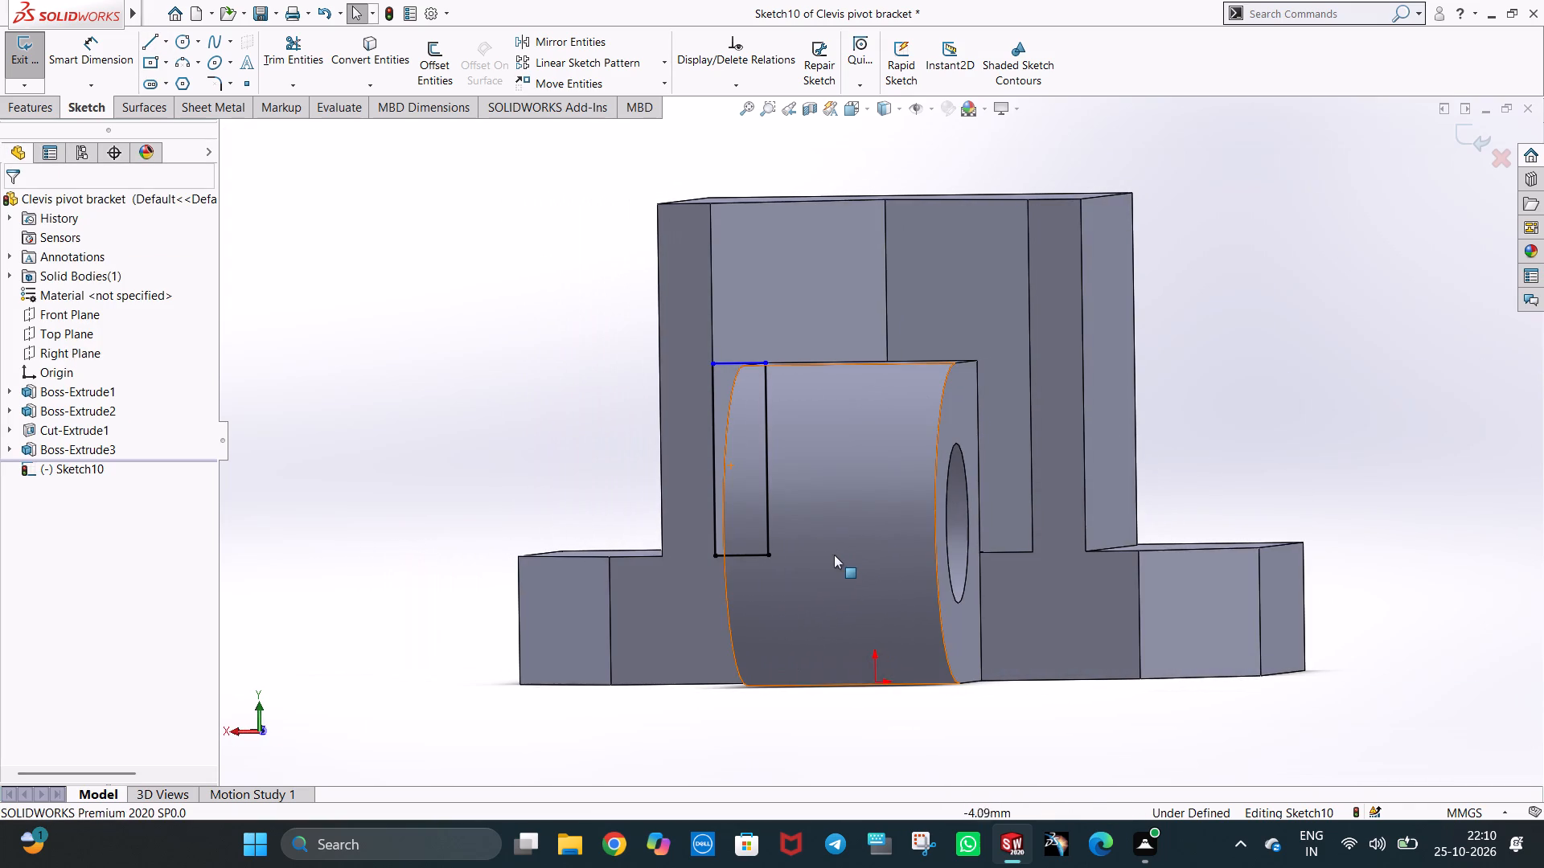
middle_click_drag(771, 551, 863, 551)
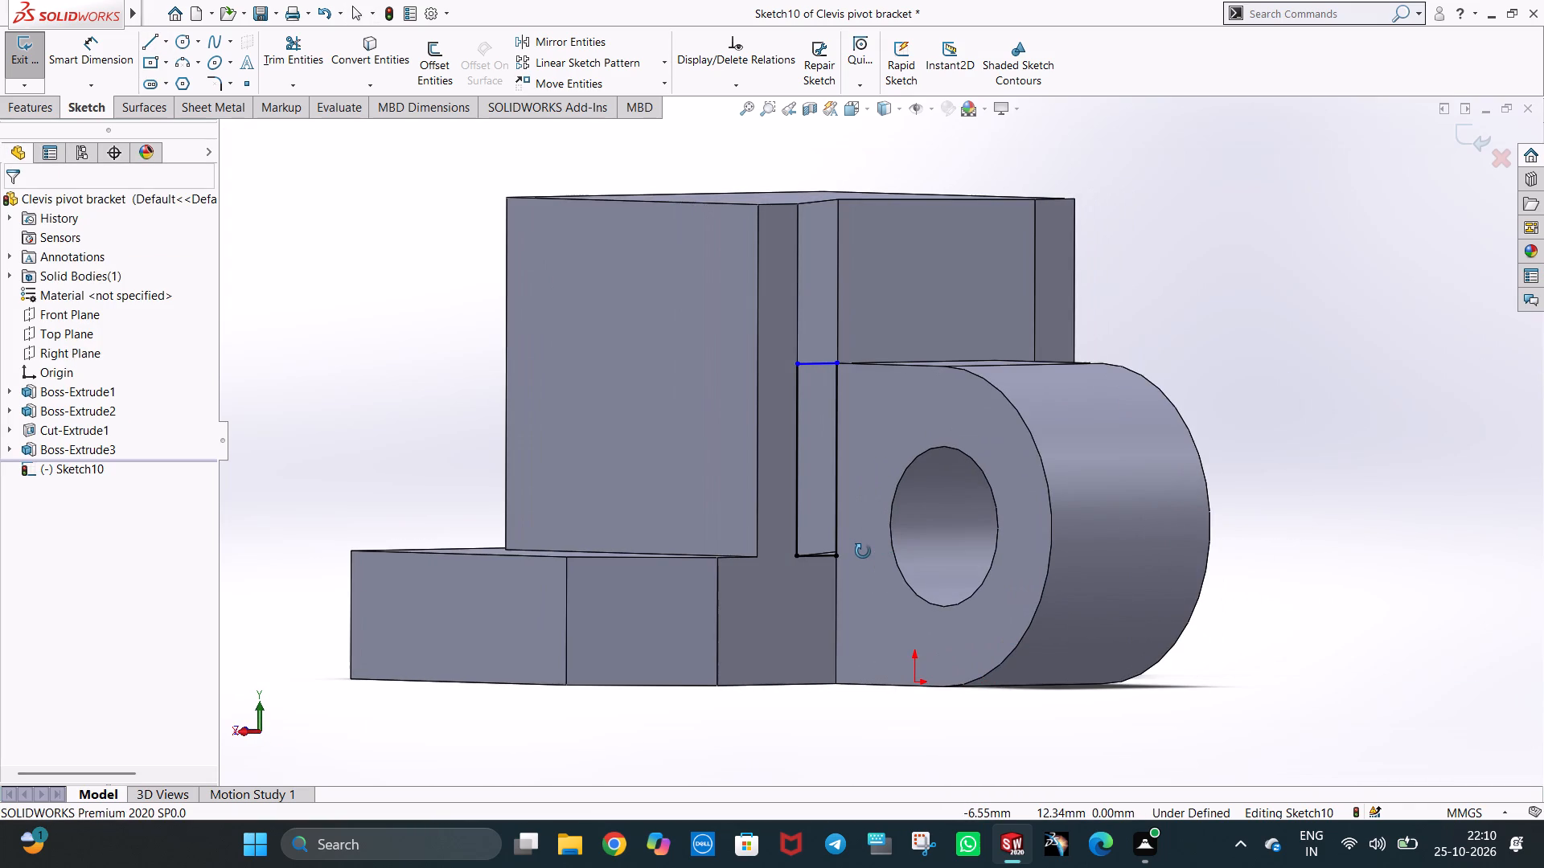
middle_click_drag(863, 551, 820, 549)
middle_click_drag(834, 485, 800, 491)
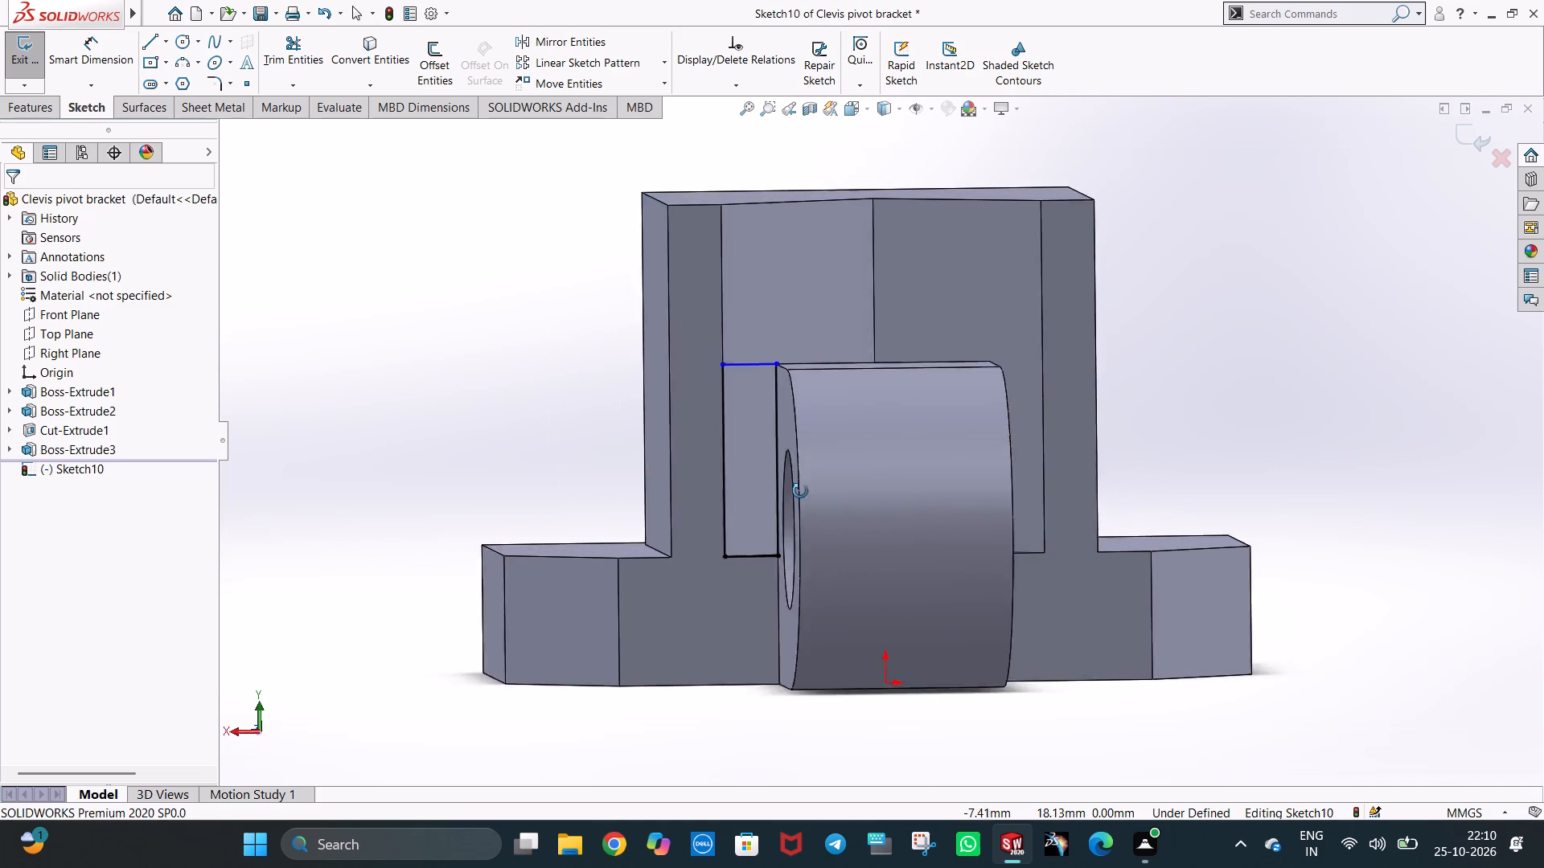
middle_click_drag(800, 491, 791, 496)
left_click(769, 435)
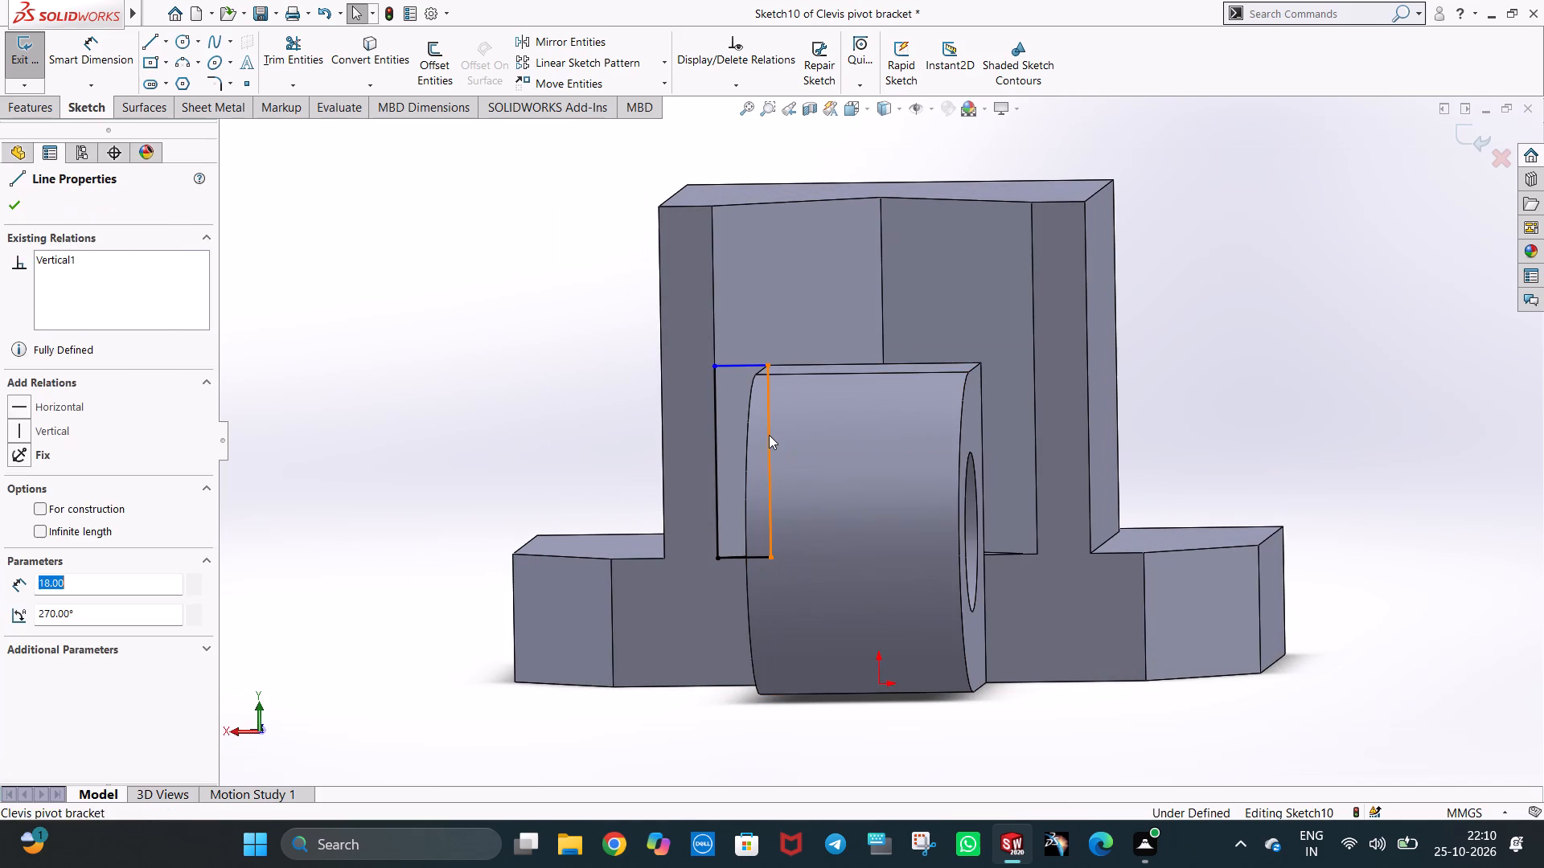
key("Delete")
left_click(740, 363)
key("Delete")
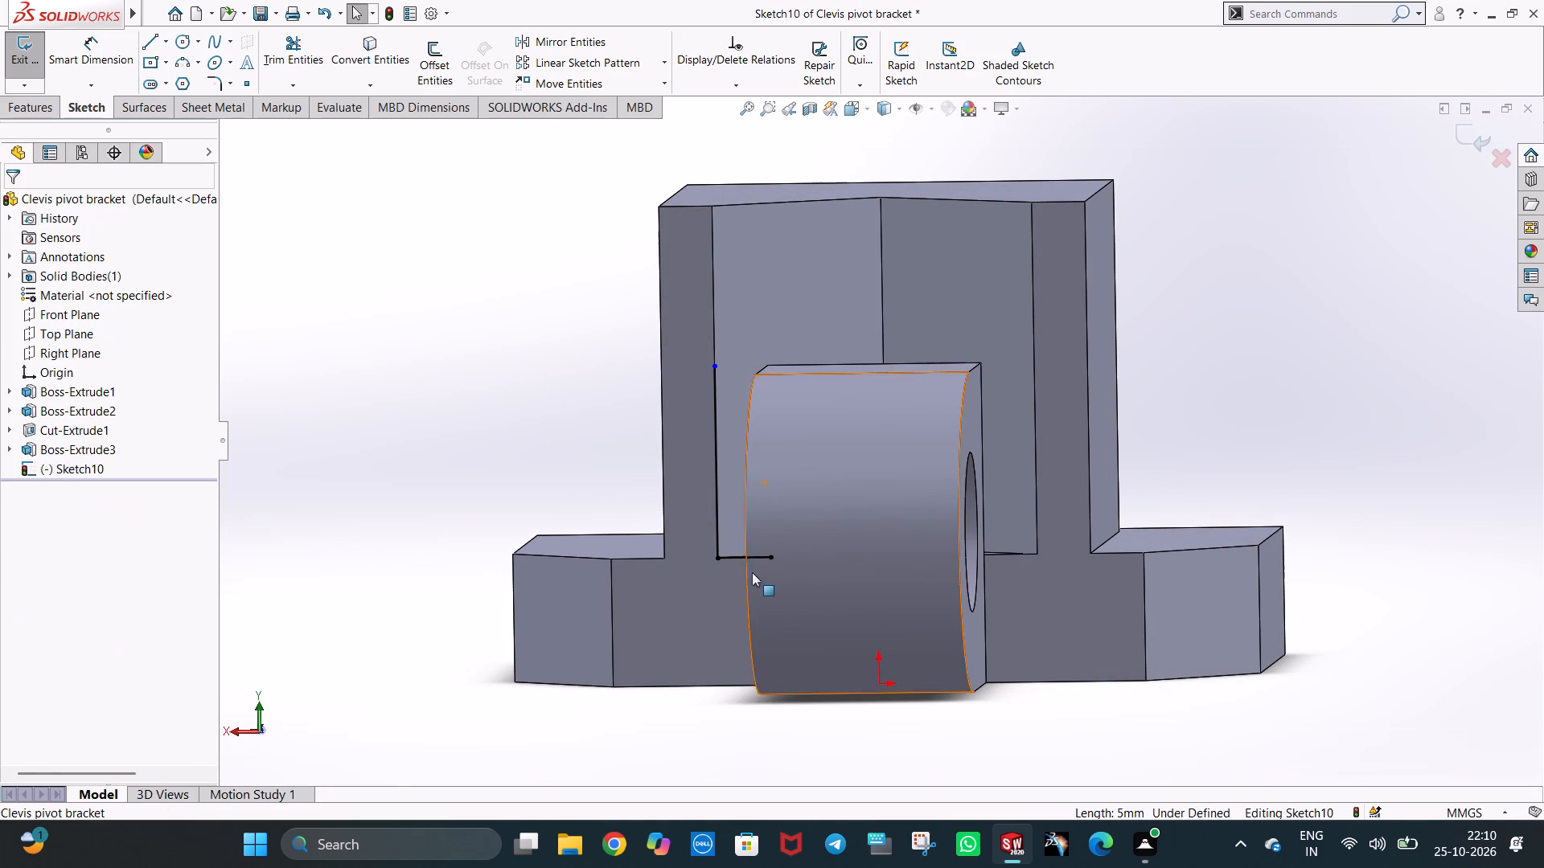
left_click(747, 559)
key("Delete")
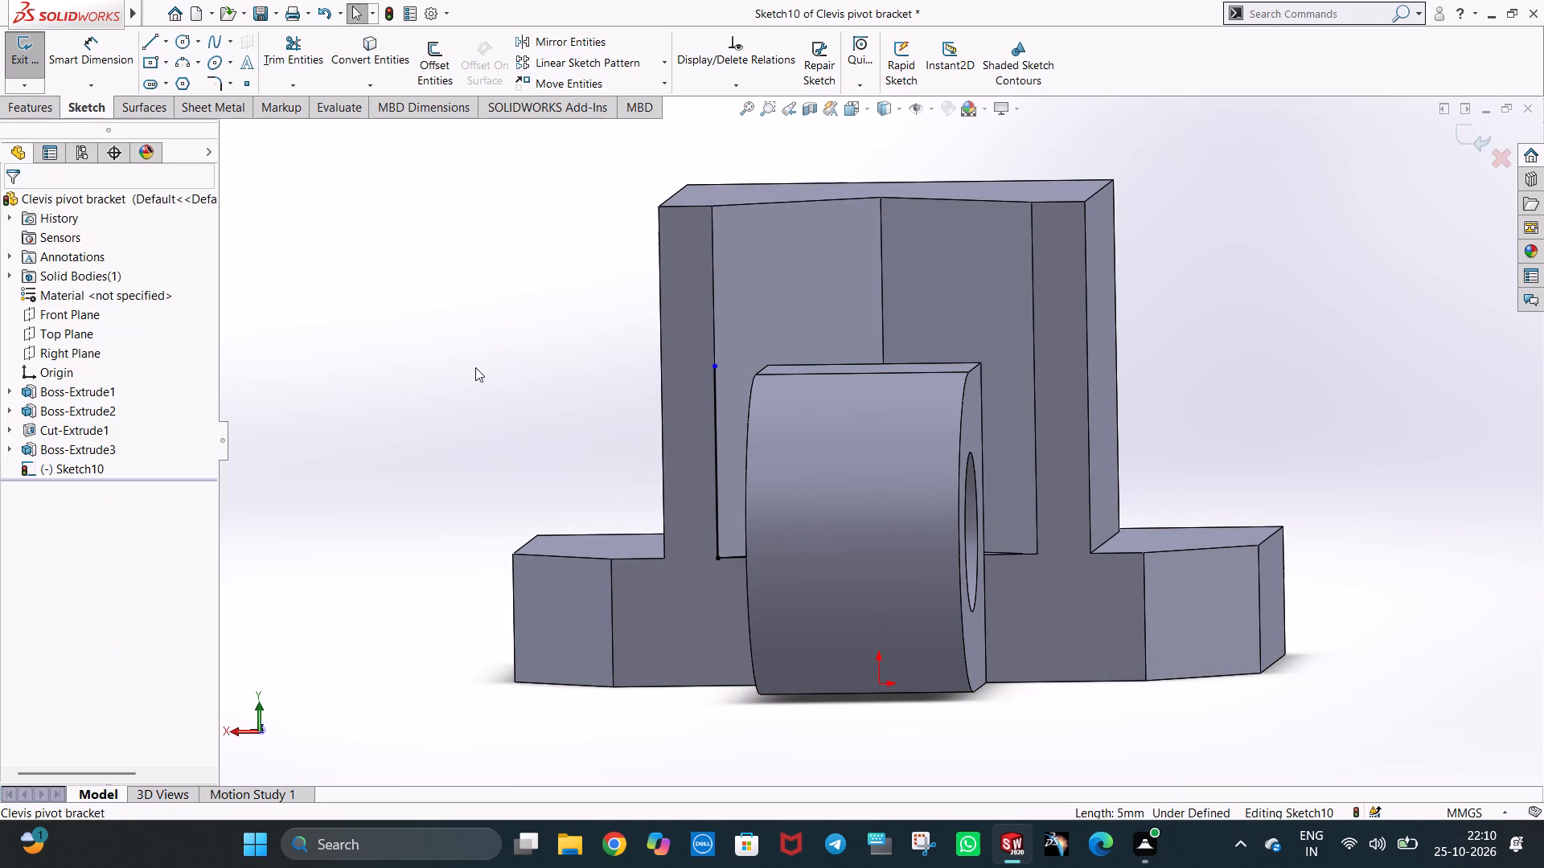
Complete a 30 mm by 18 mm rectangle spanning the V-notch's full width, from its bottom corners up to the lug's top level.
key("ctrl+8")
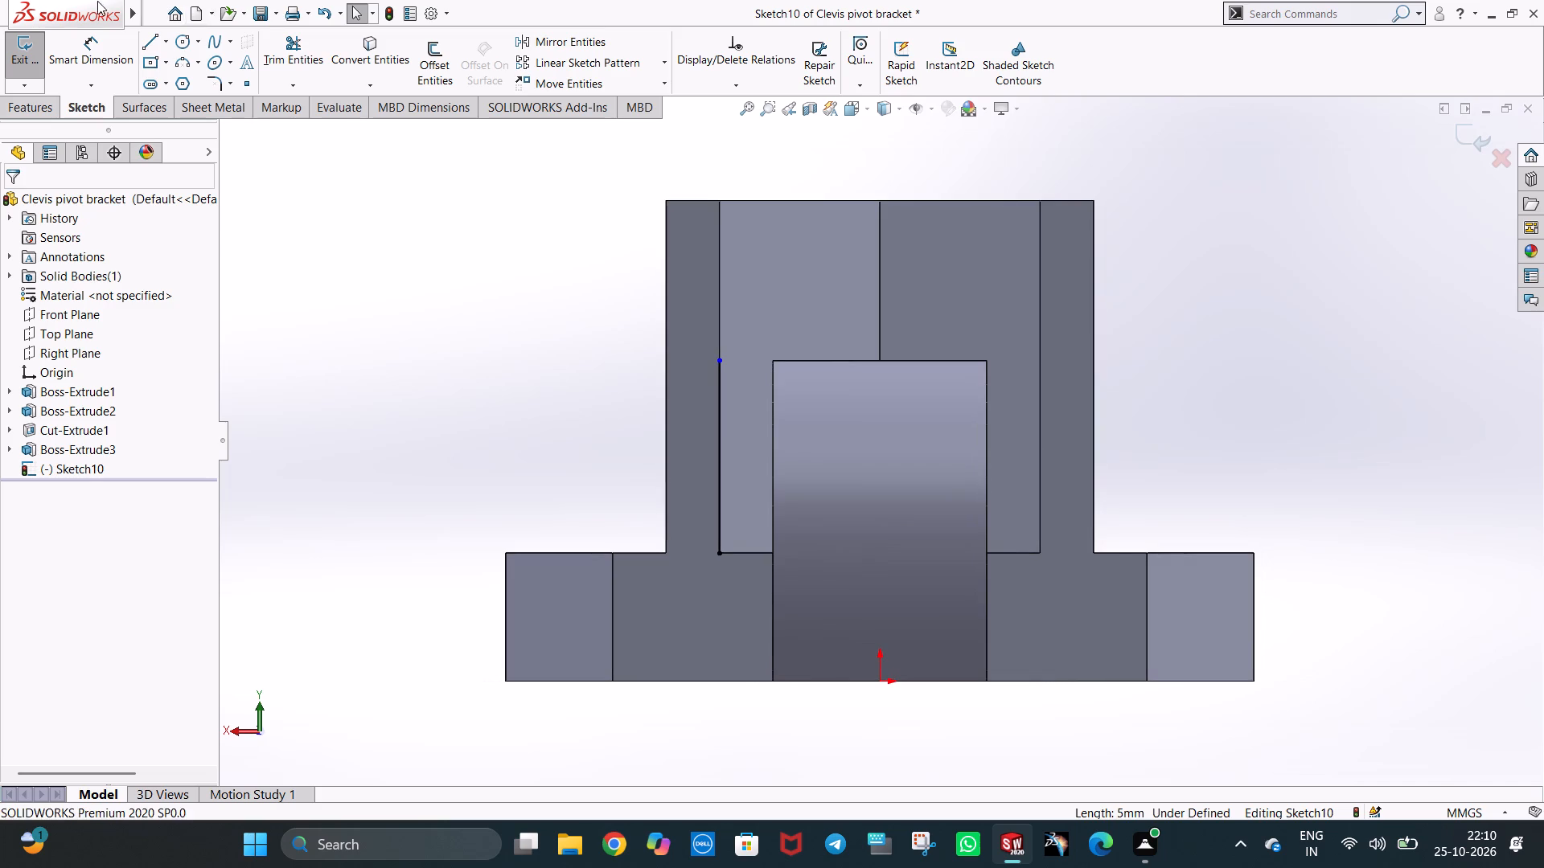
left_click(460, 186)
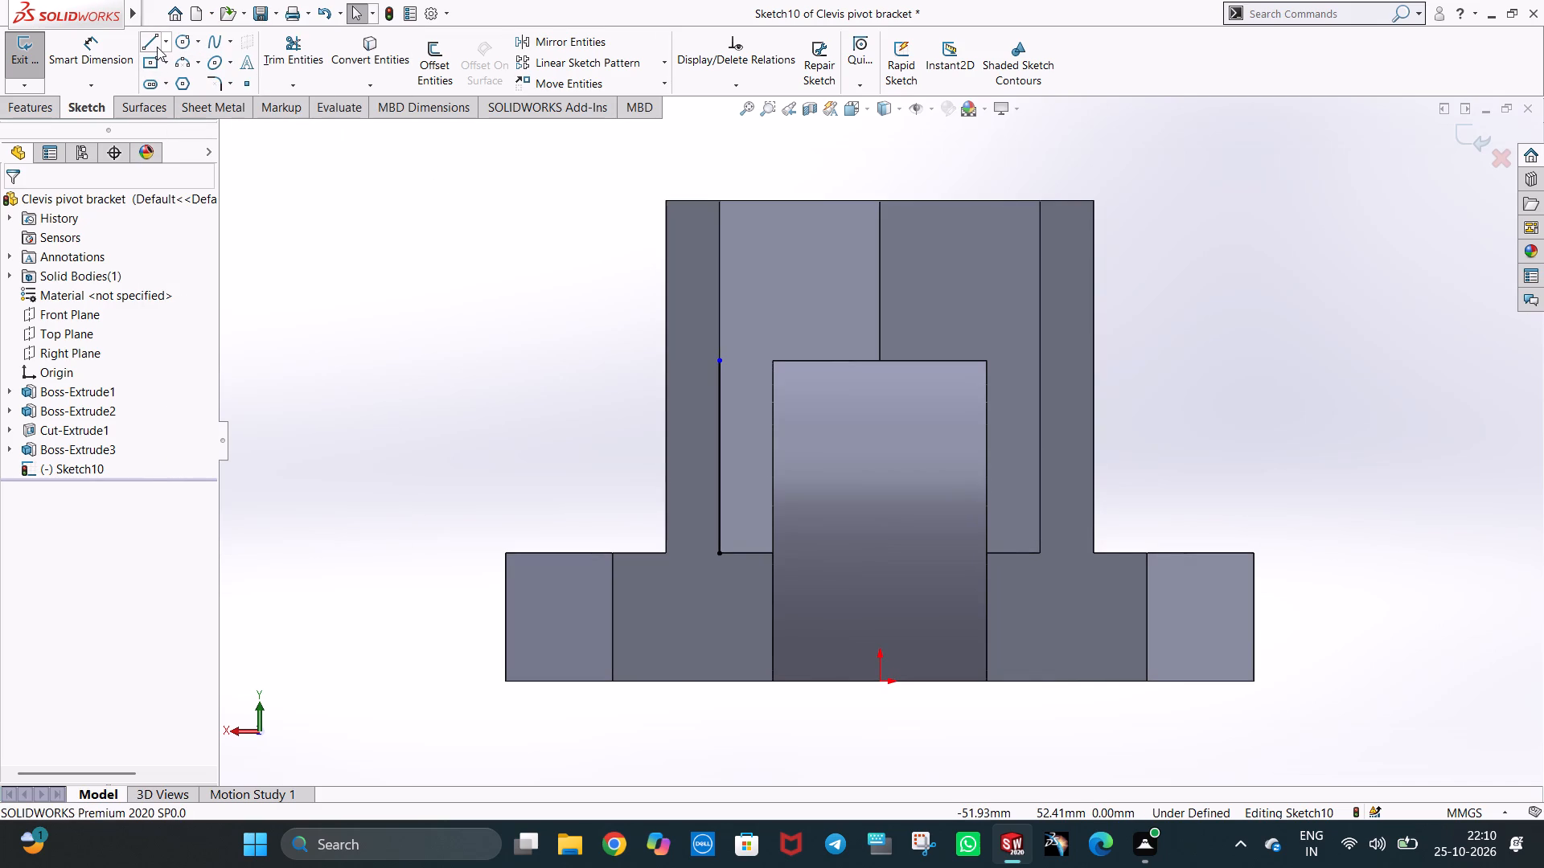
left_click(155, 47)
left_click(719, 555)
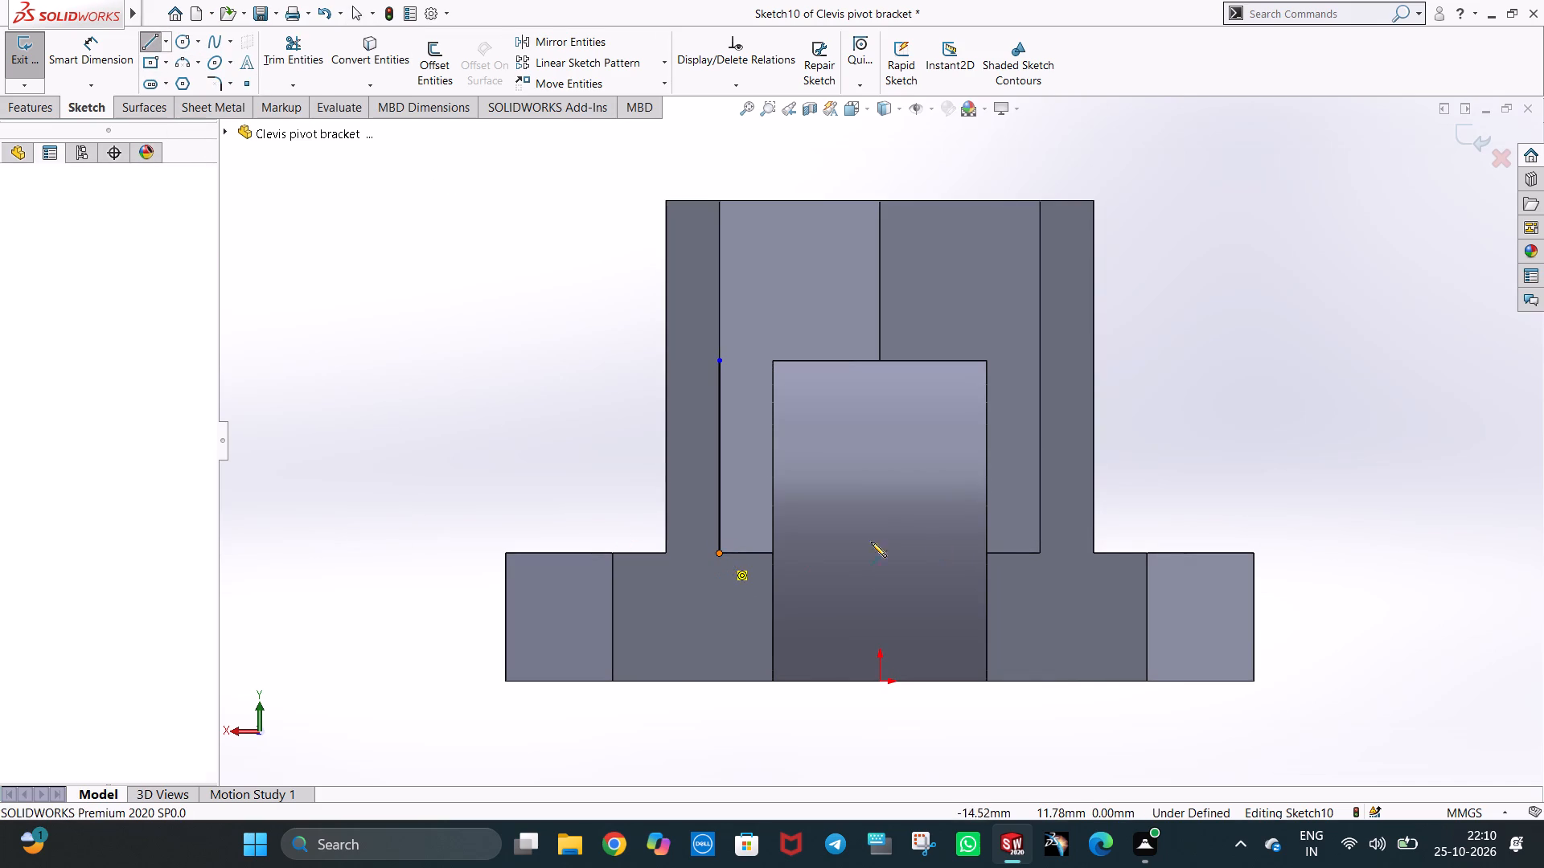
left_click_drag(1042, 553, 1042, 544)
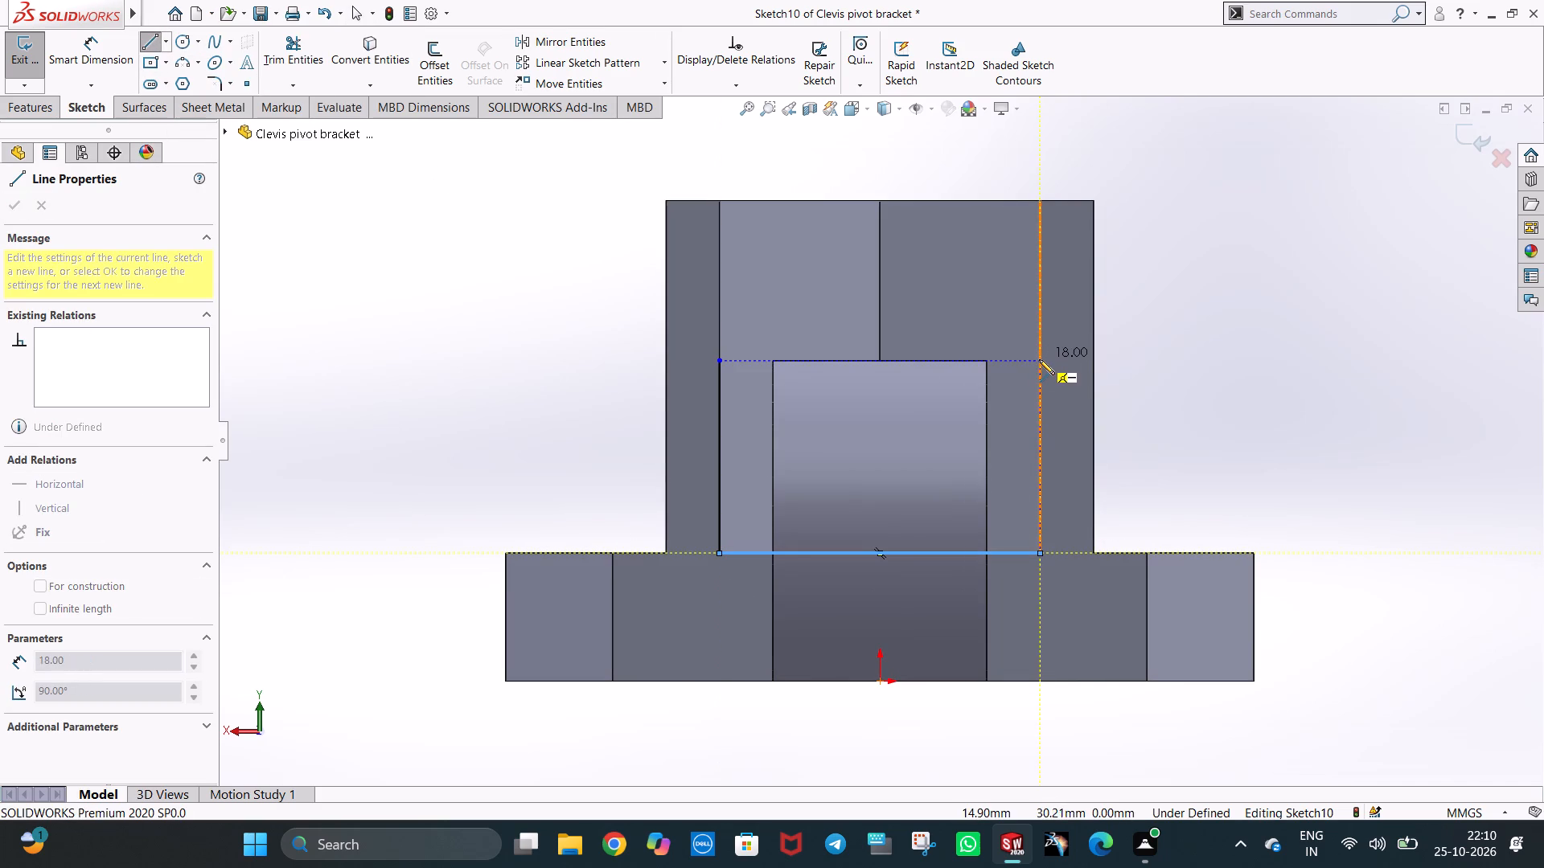
left_click(1039, 359)
left_click(720, 362)
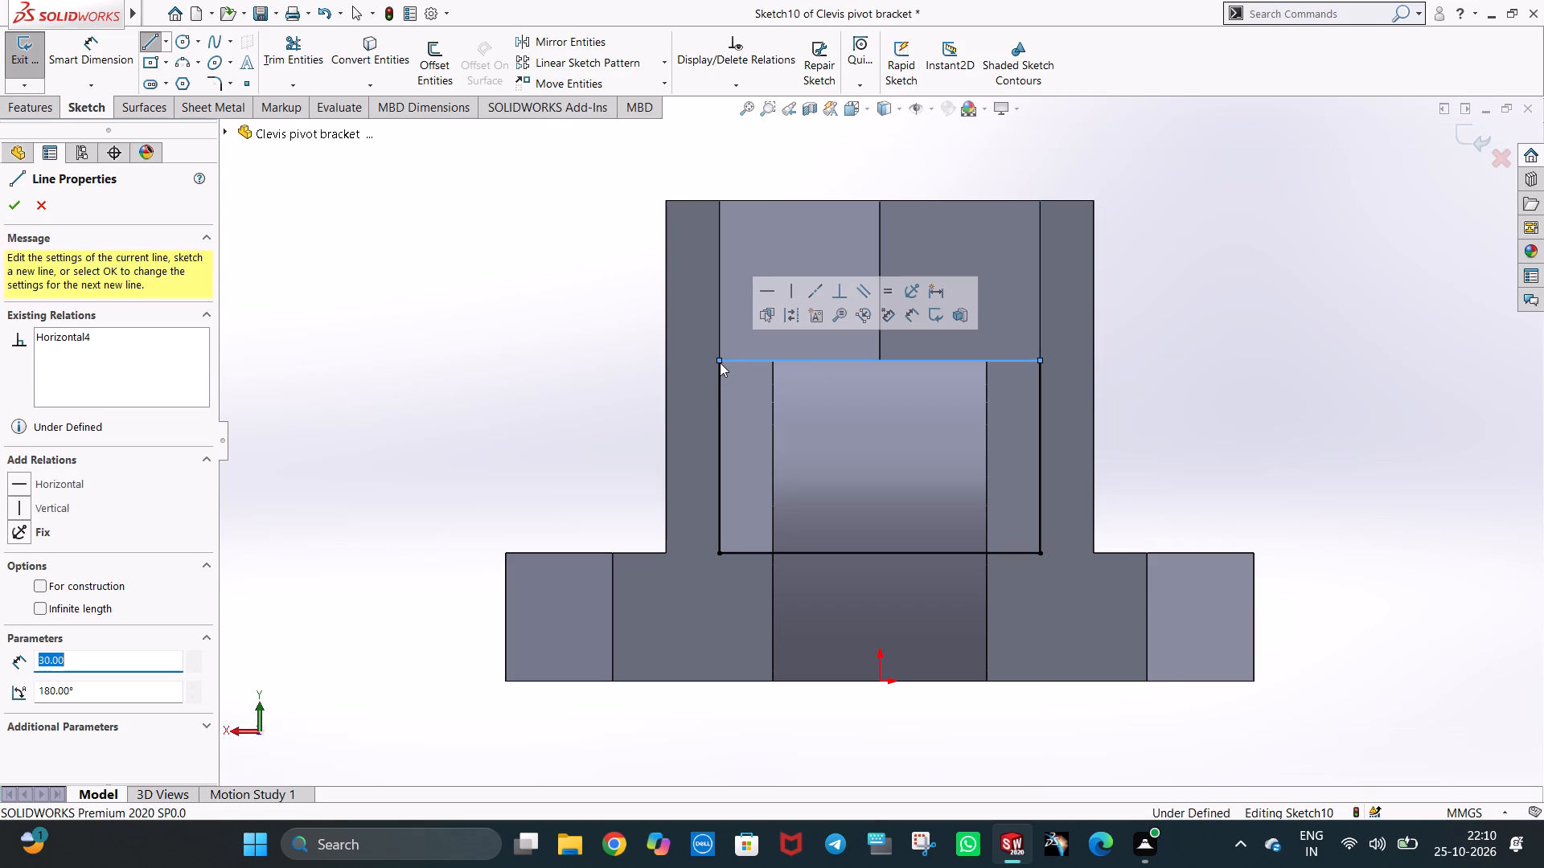
key("Escape")
key("Escape")
key("Escape")
Extrude the rectangle as a 20 mm blind boss in the reversed direction, into the V-notch, merged with the bracket body.
left_click(43, 115)
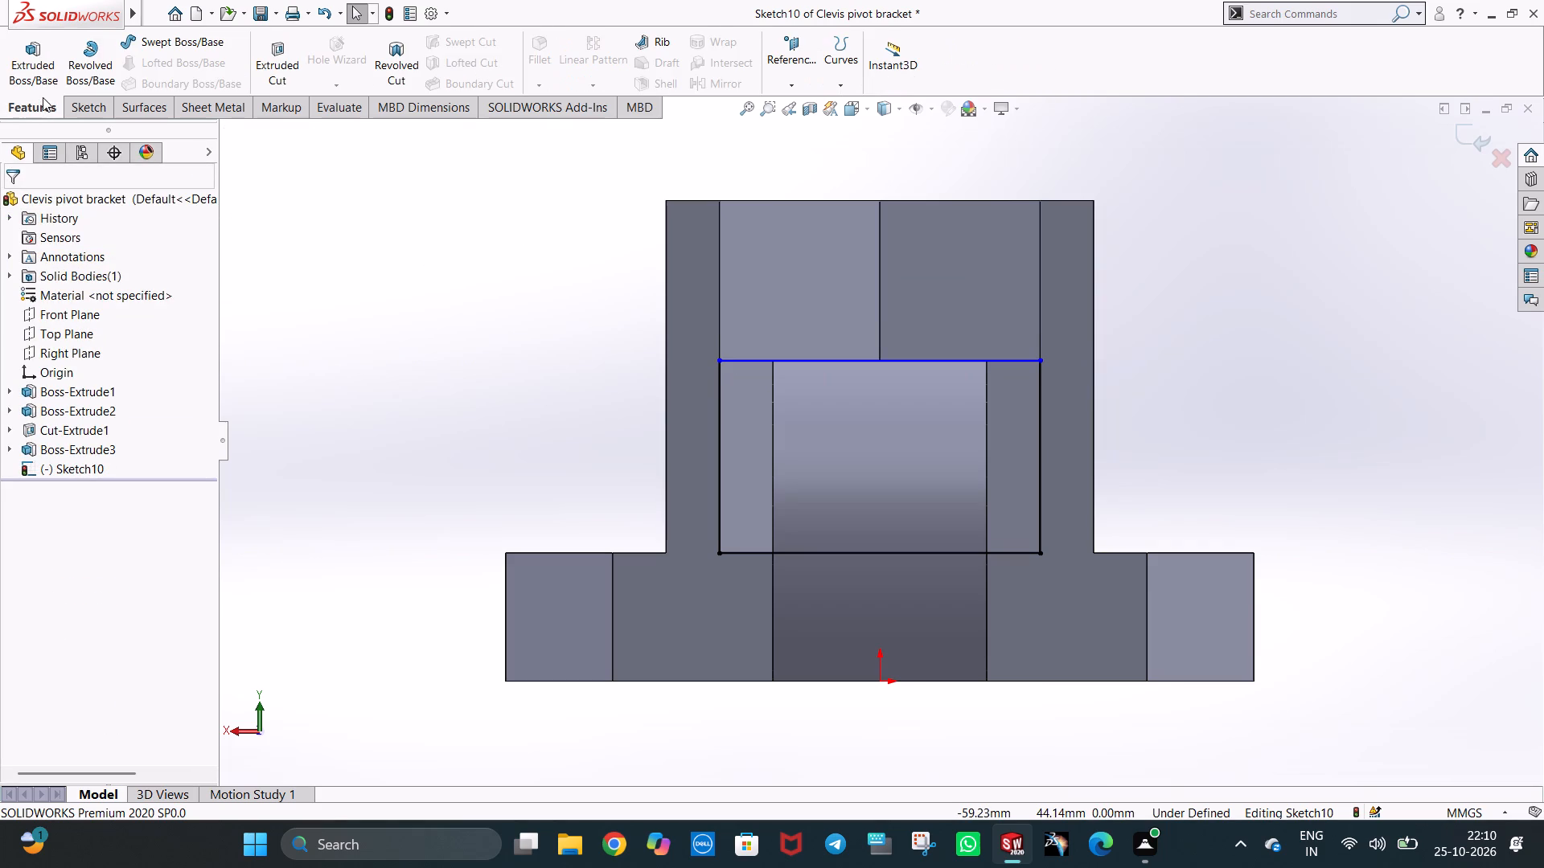
left_click(46, 77)
middle_click_drag(643, 467, 823, 487)
middle_click_drag(758, 466, 648, 448)
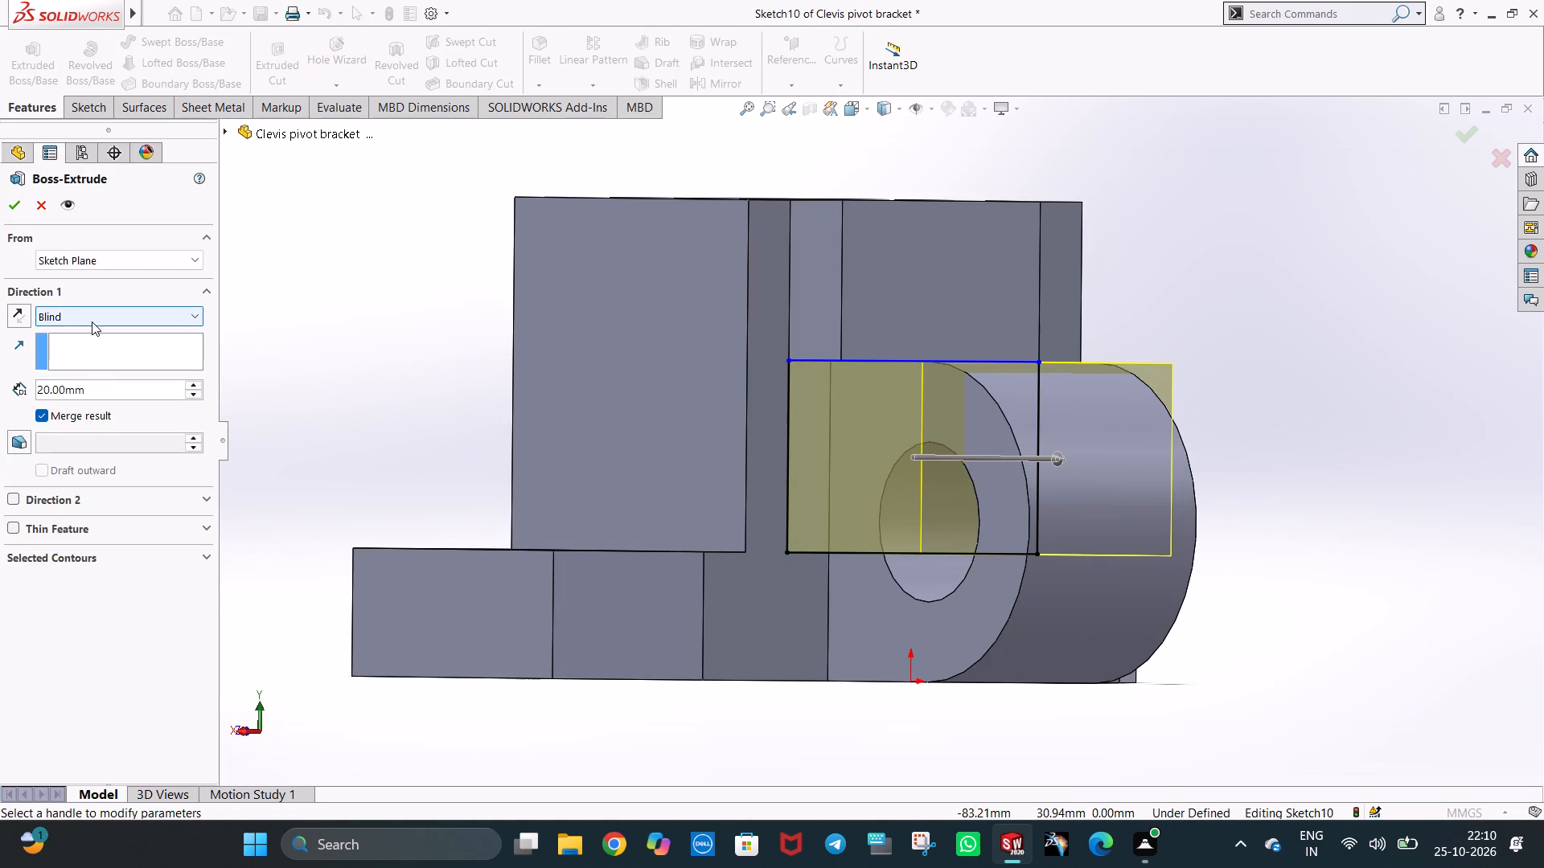
left_click(15, 316)
middle_click_drag(926, 459, 898, 583)
left_click(10, 203)
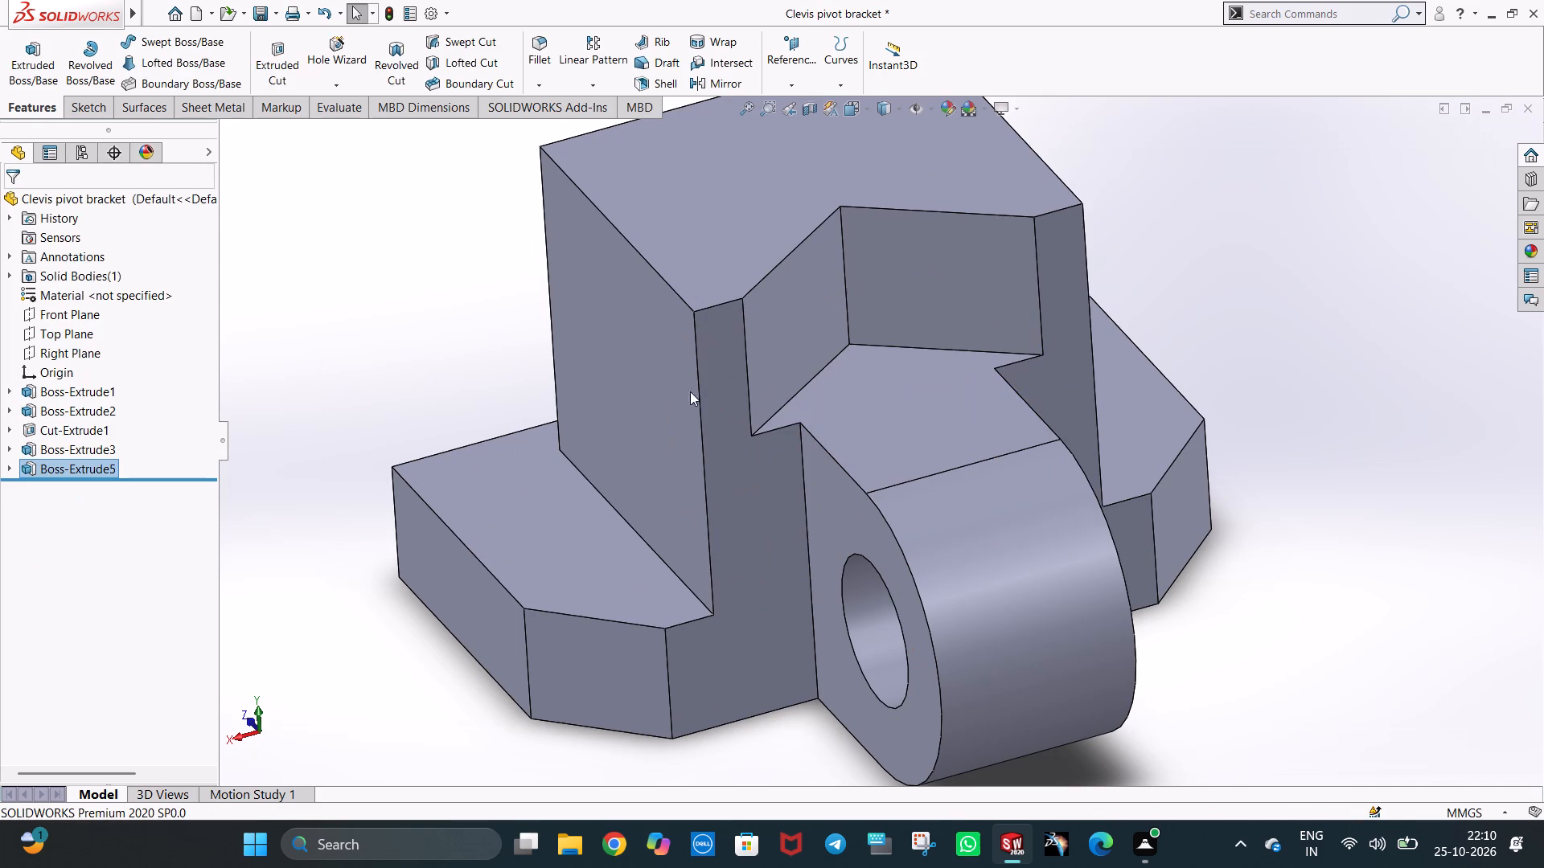
Save the Clevis pivot bracket part.
middle_click_drag(1287, 531, 1316, 468)
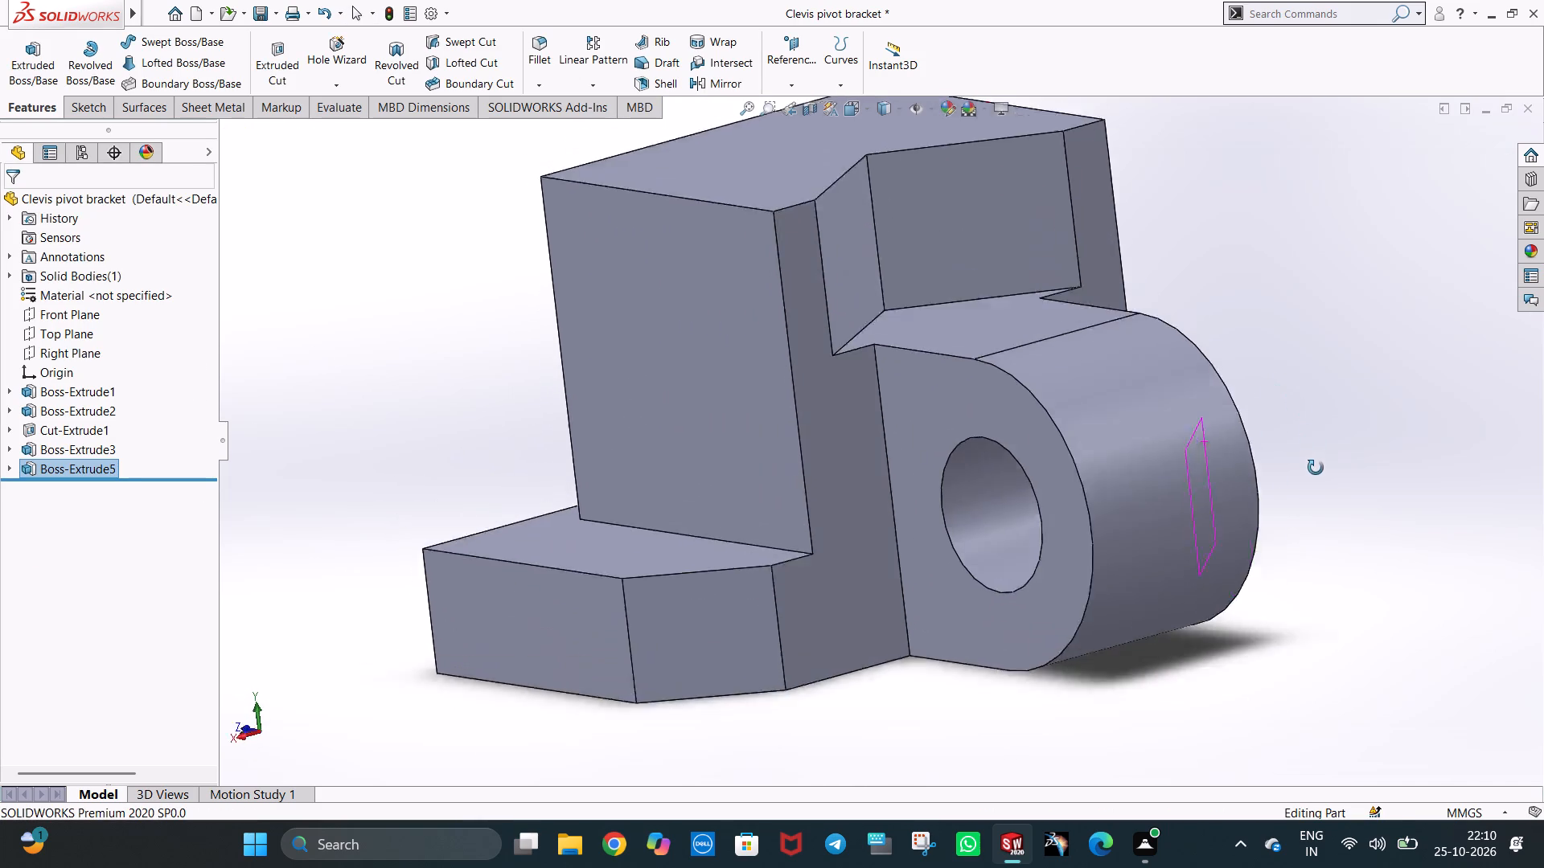
middle_click_drag(1316, 468, 1315, 464)
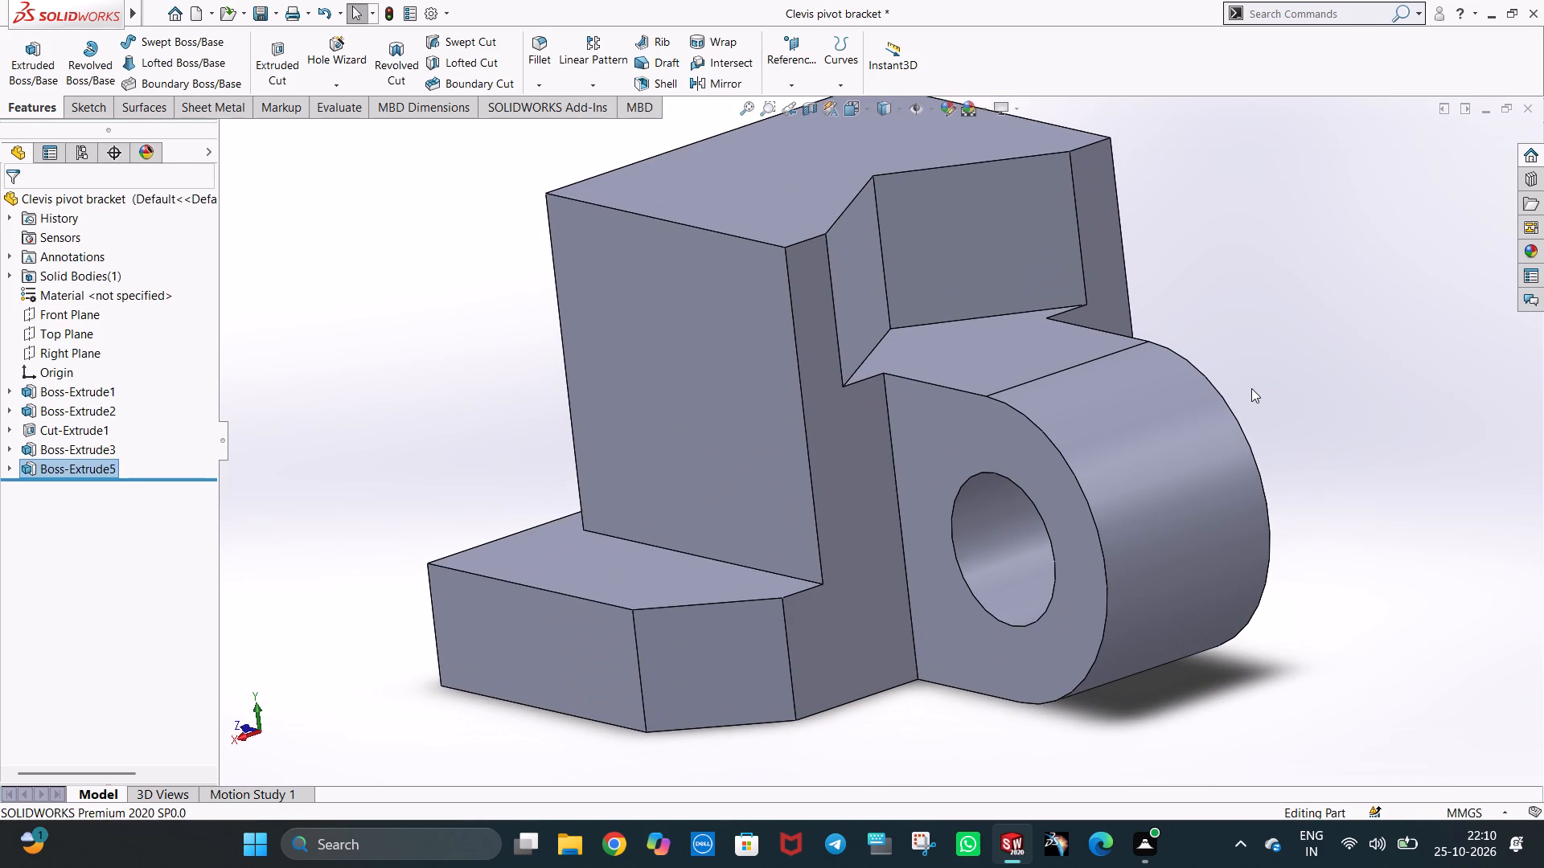
key("ctrl+s")
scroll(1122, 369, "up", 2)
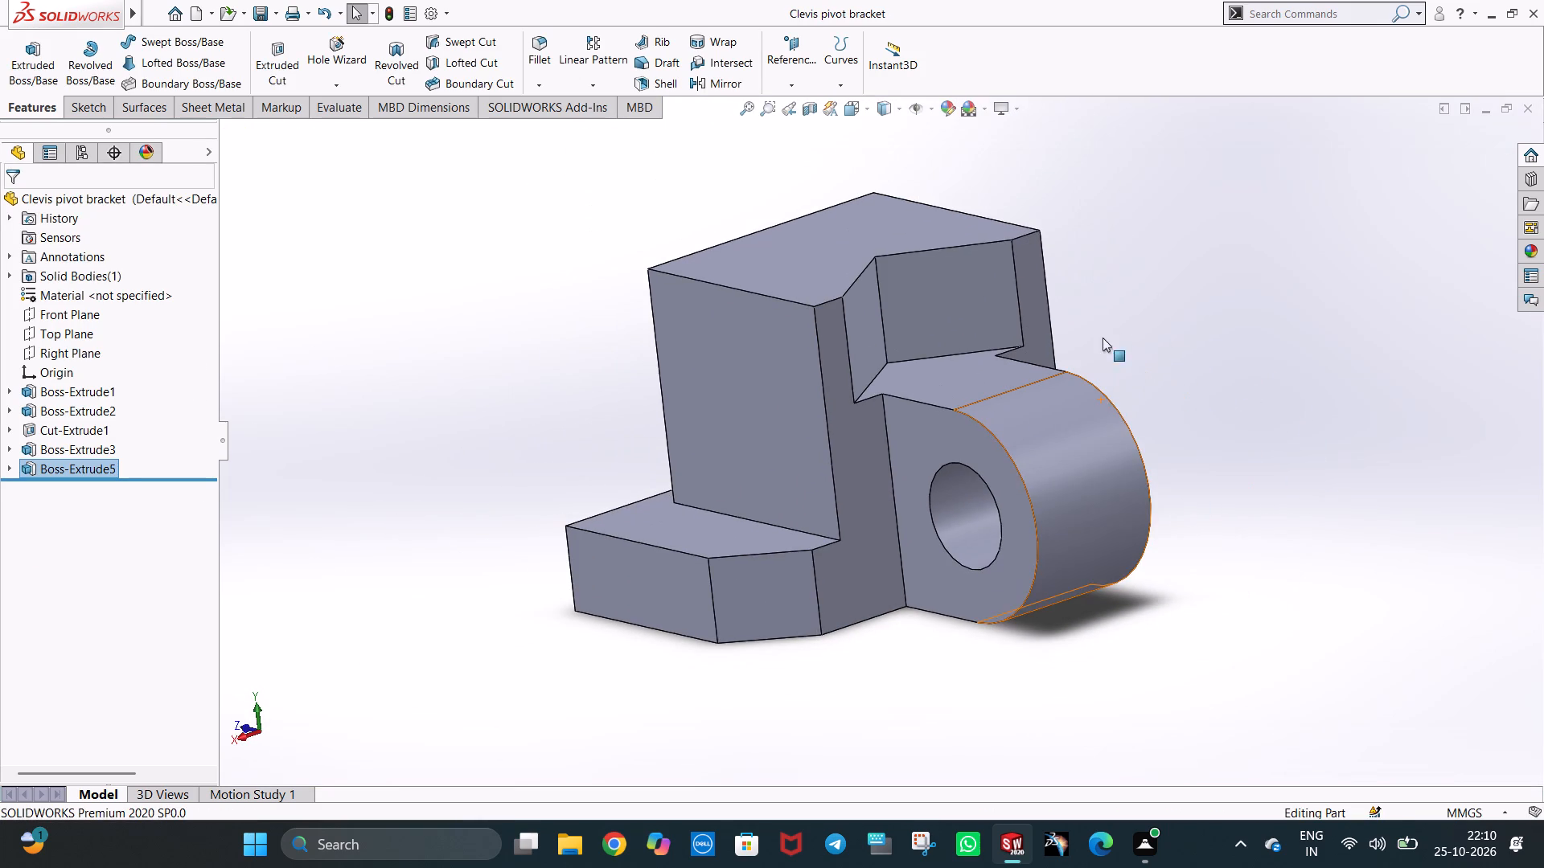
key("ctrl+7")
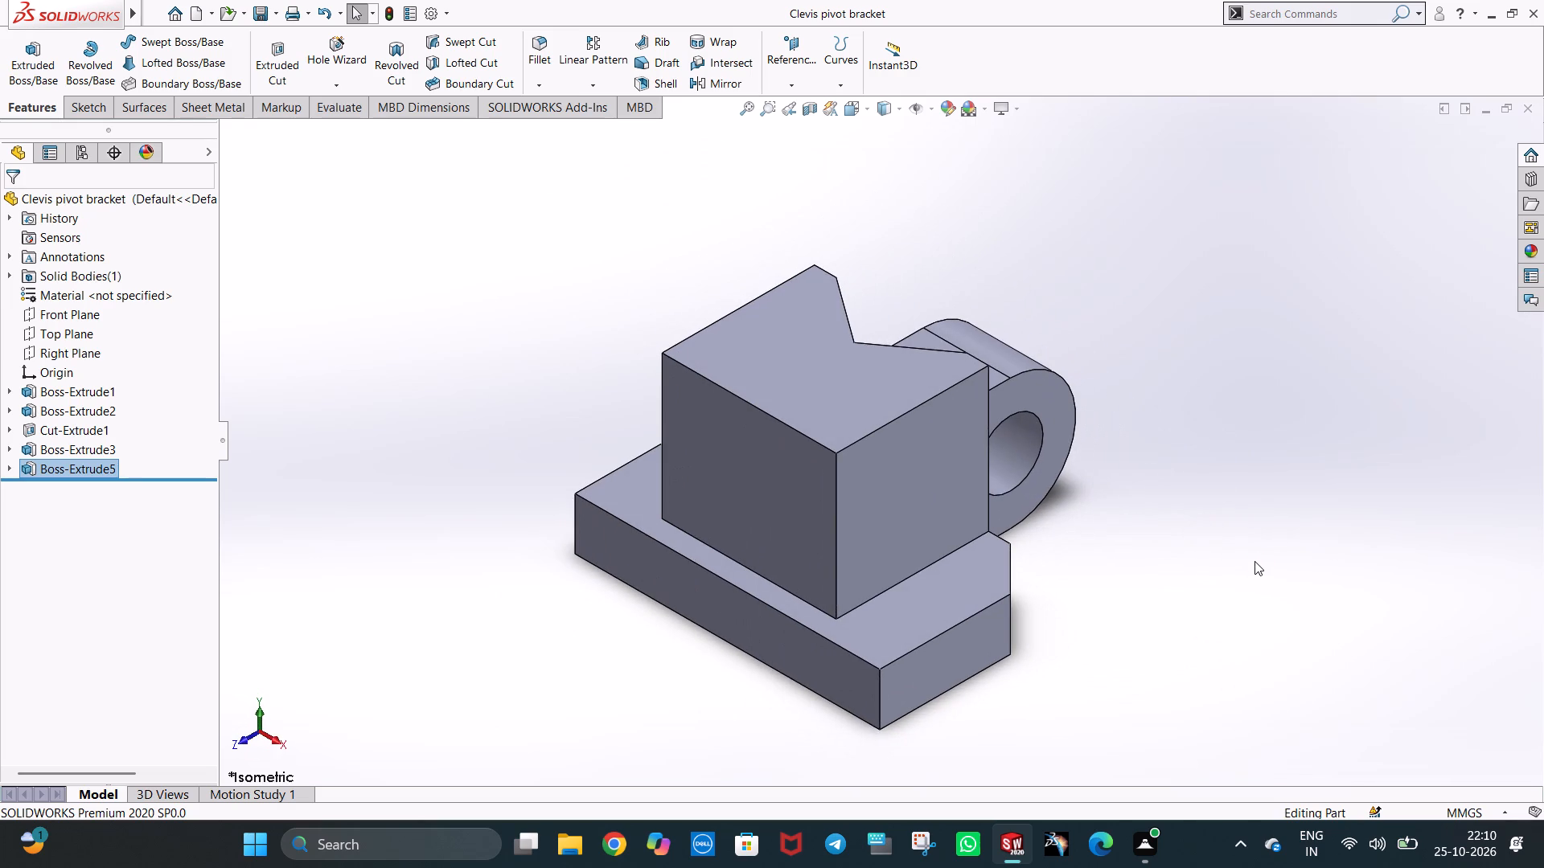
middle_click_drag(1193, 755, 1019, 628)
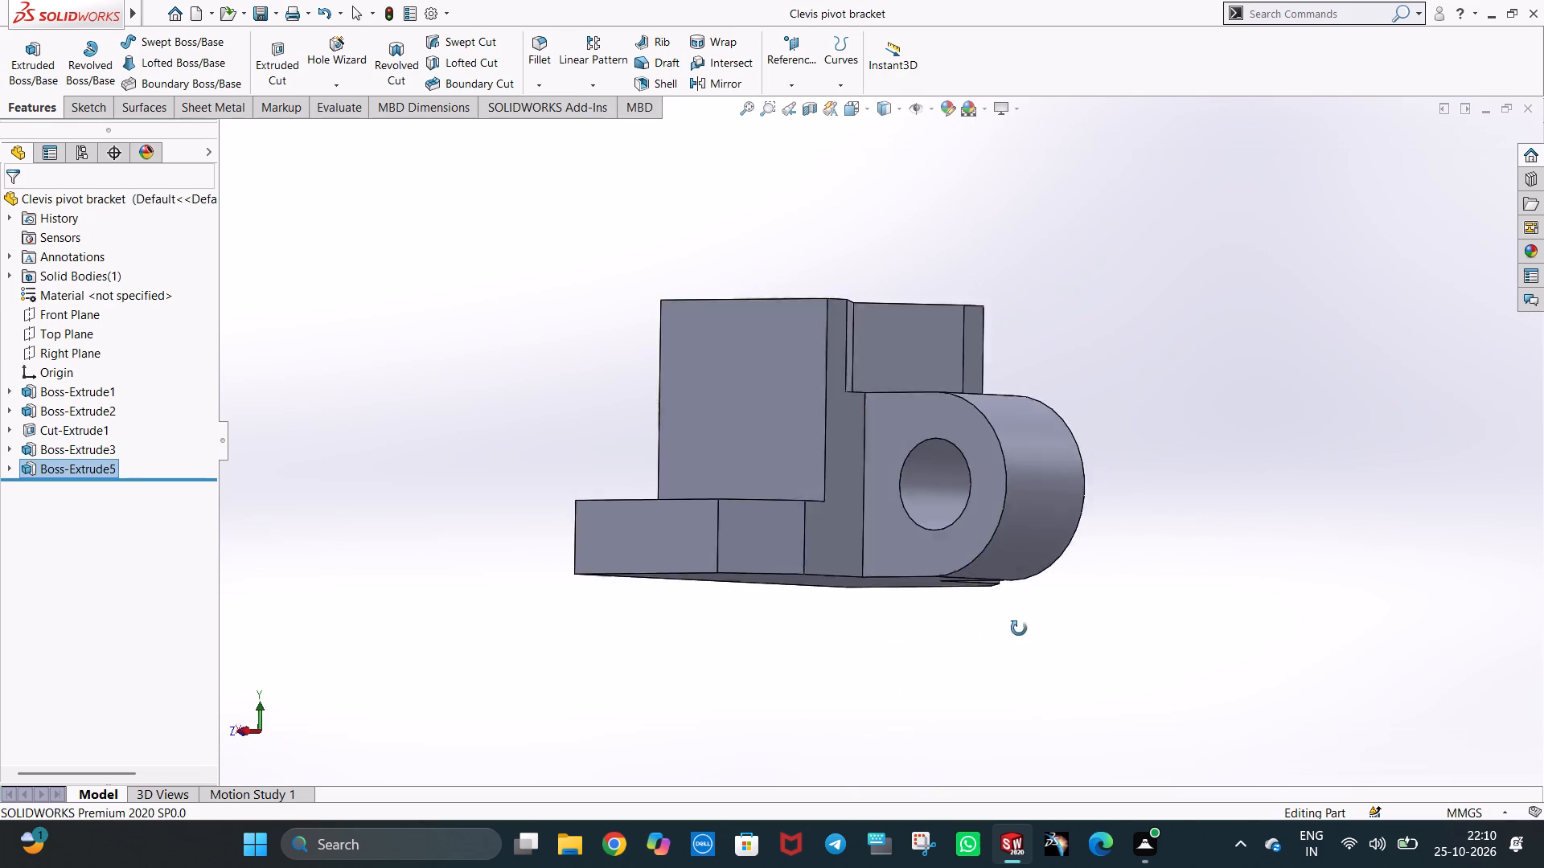
Capture a screenshot of the whole SOLIDWORKS window with the bracket in an angled view showing its pivot lug and V-notch.
middle_click_drag(1019, 628, 970, 680)
middle_click_drag(942, 592, 951, 607)
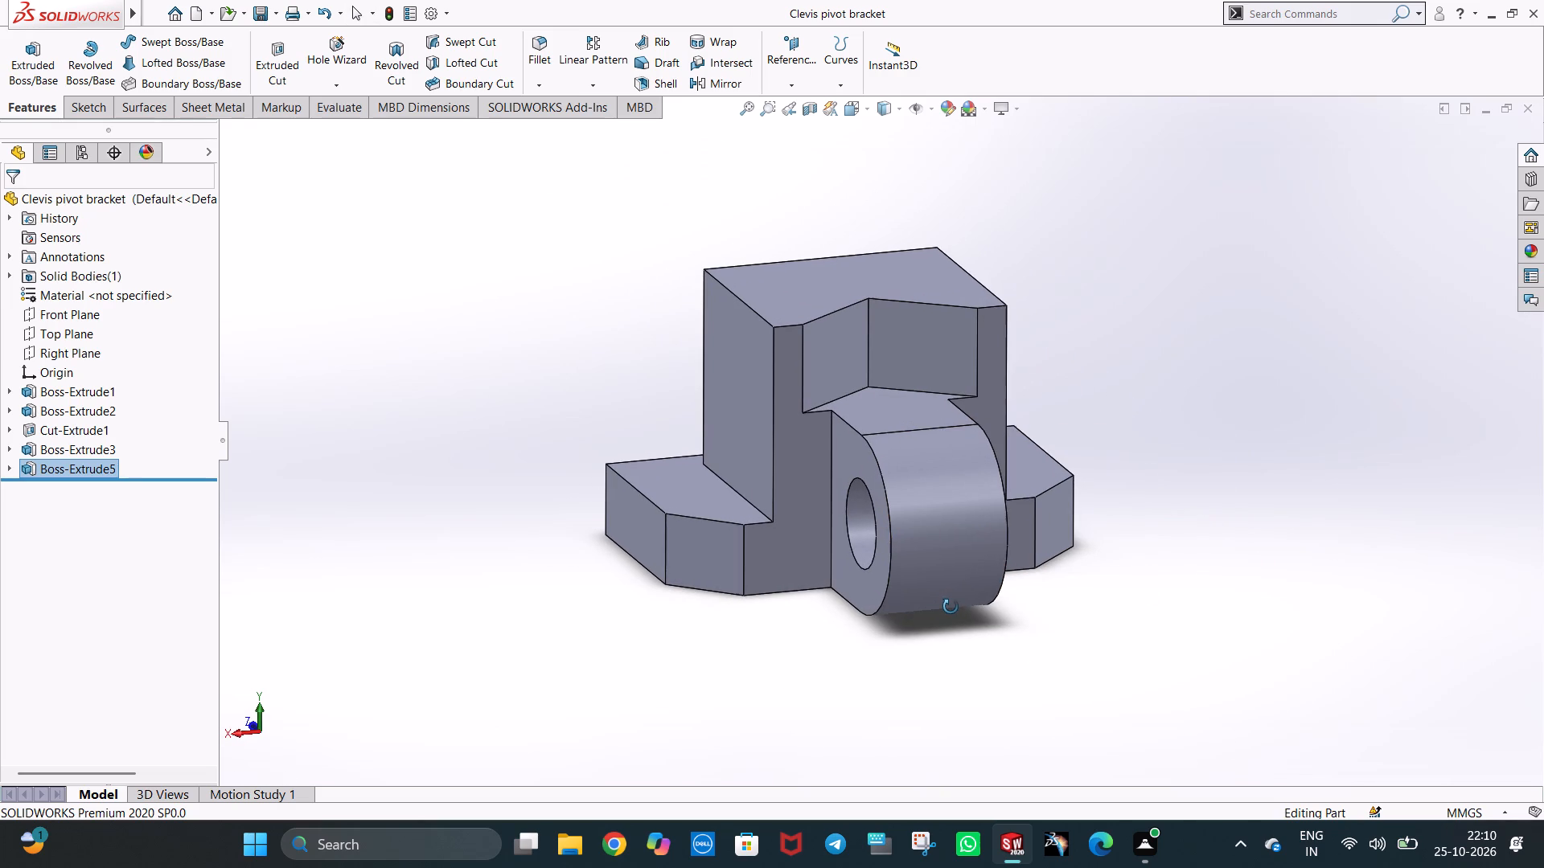
middle_click_drag(951, 607, 951, 617)
scroll(910, 544, "down", 1)
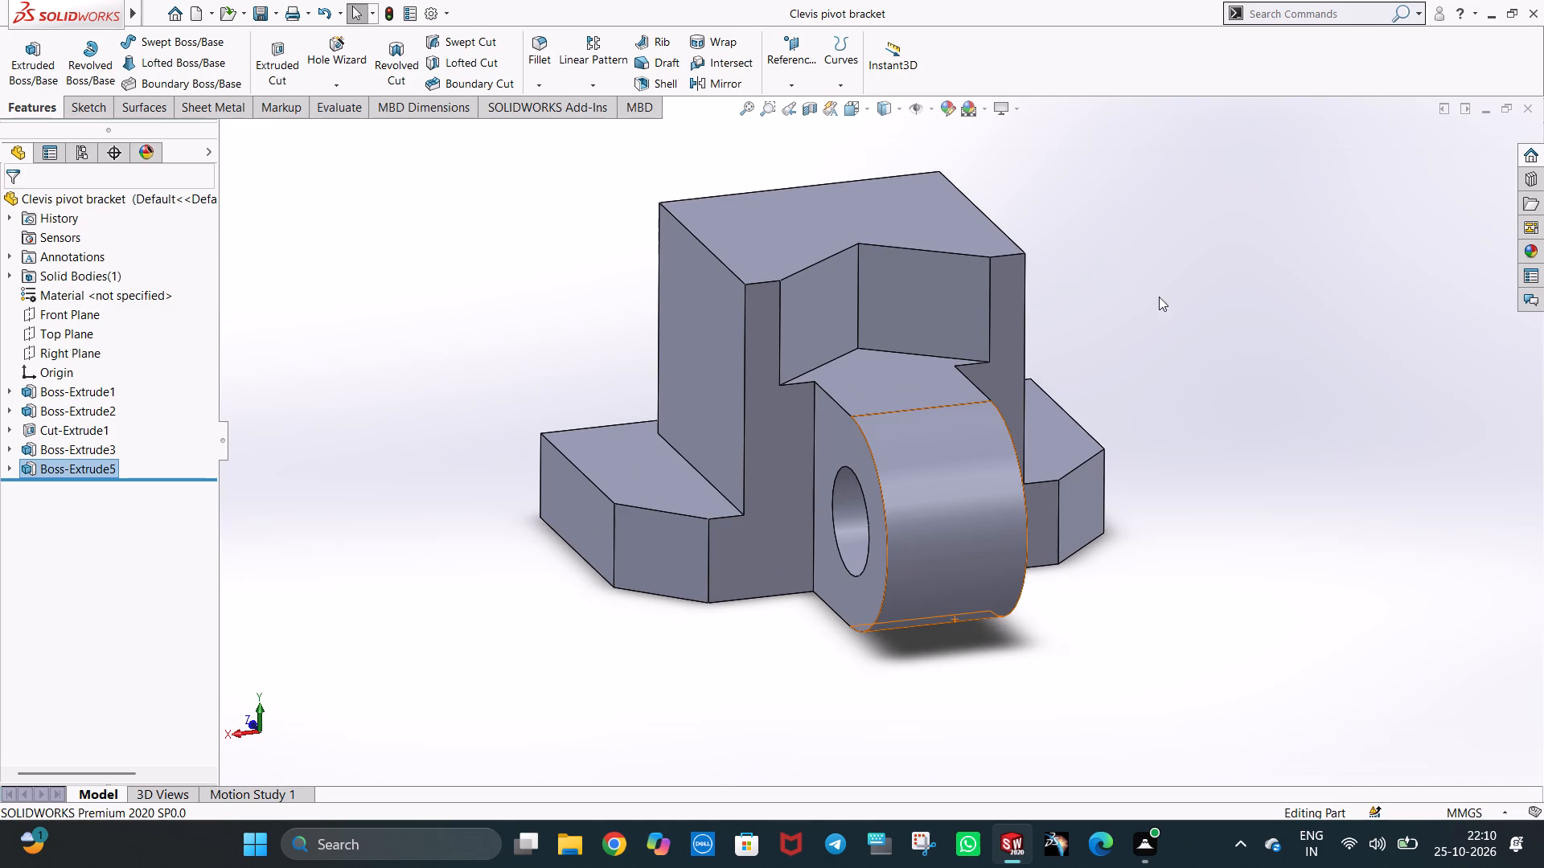
left_click(1159, 297)
scroll(817, 134, "down", 1)
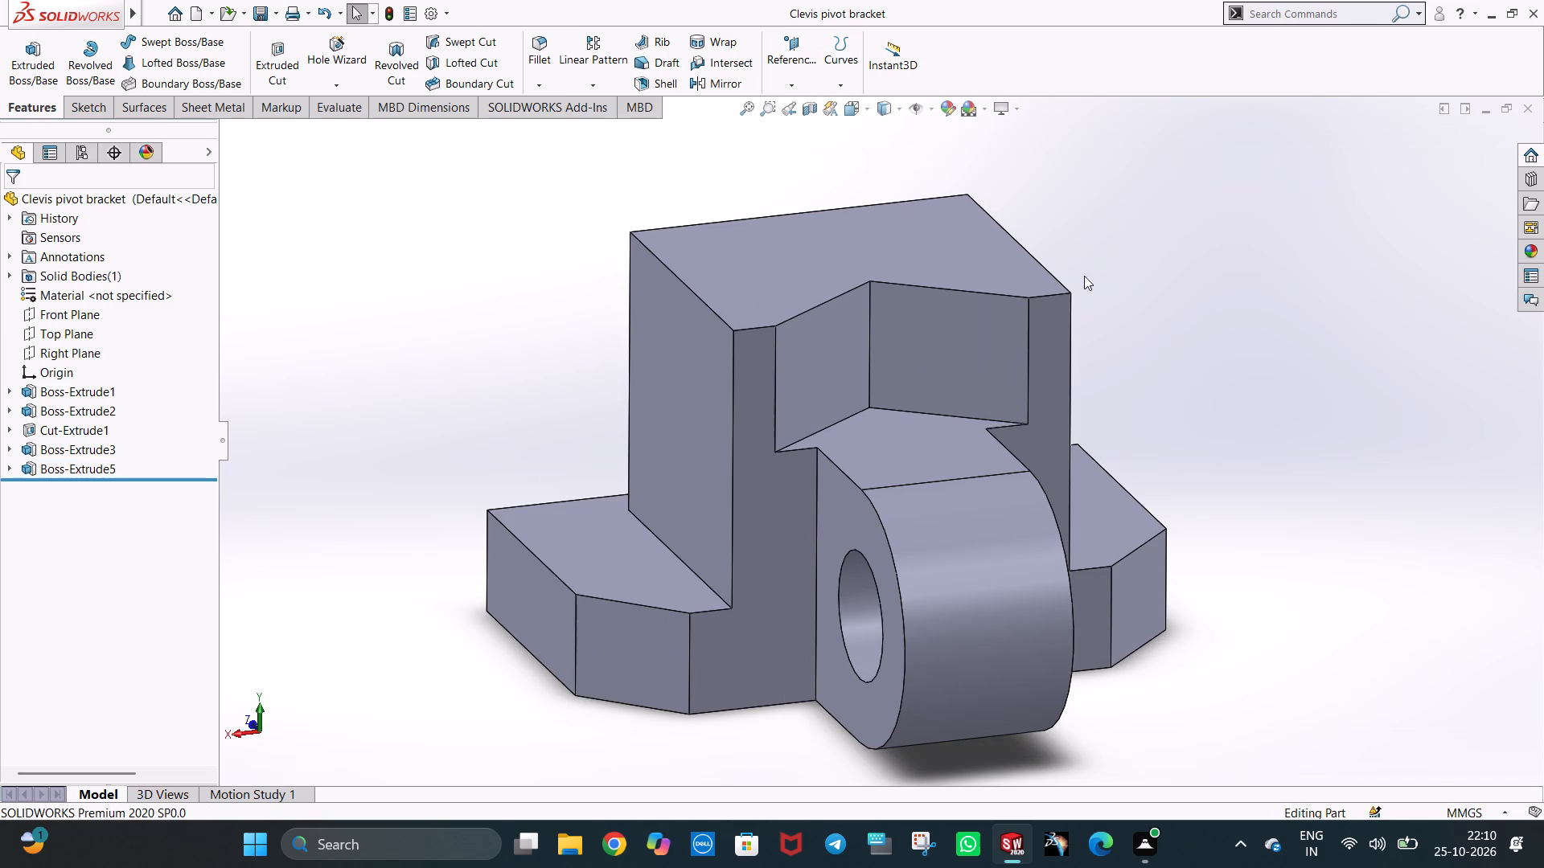
scroll(1331, 532, "up", 1)
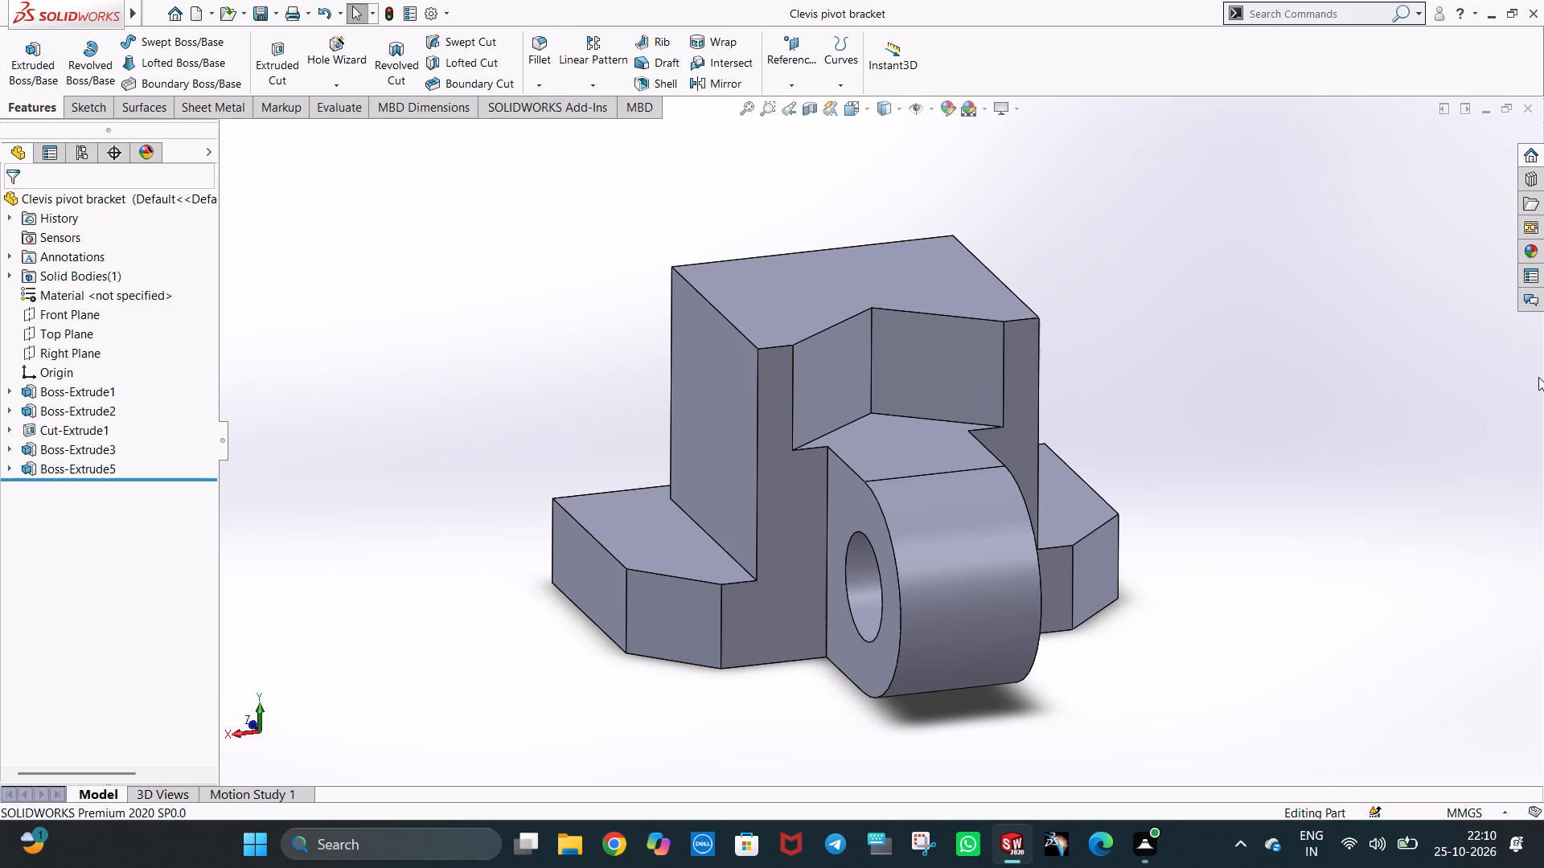
key("Print")
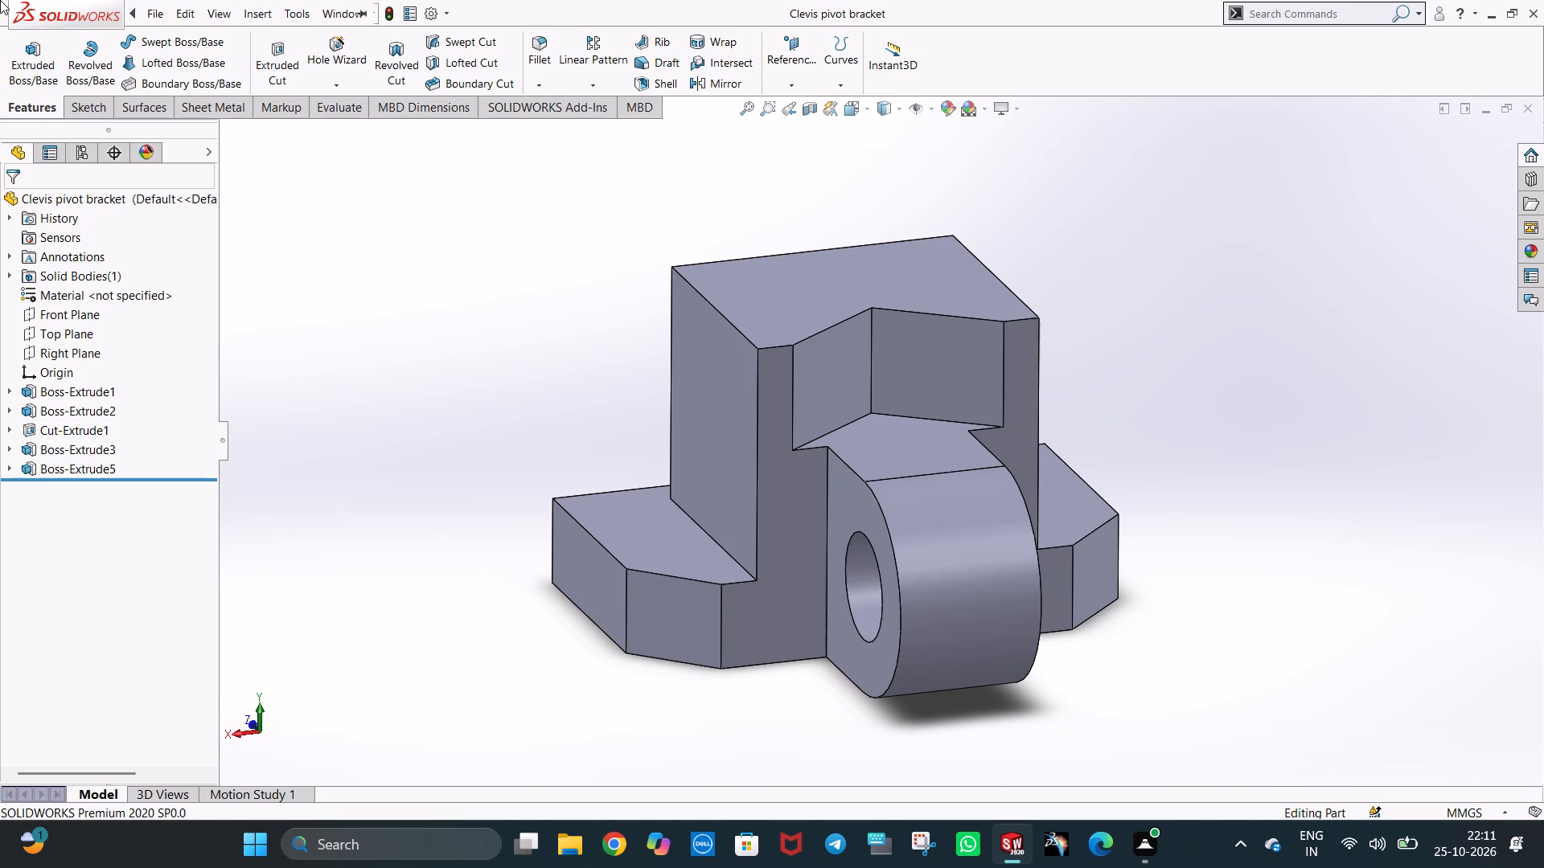
left_click_drag(1, 3, 1481, 801)
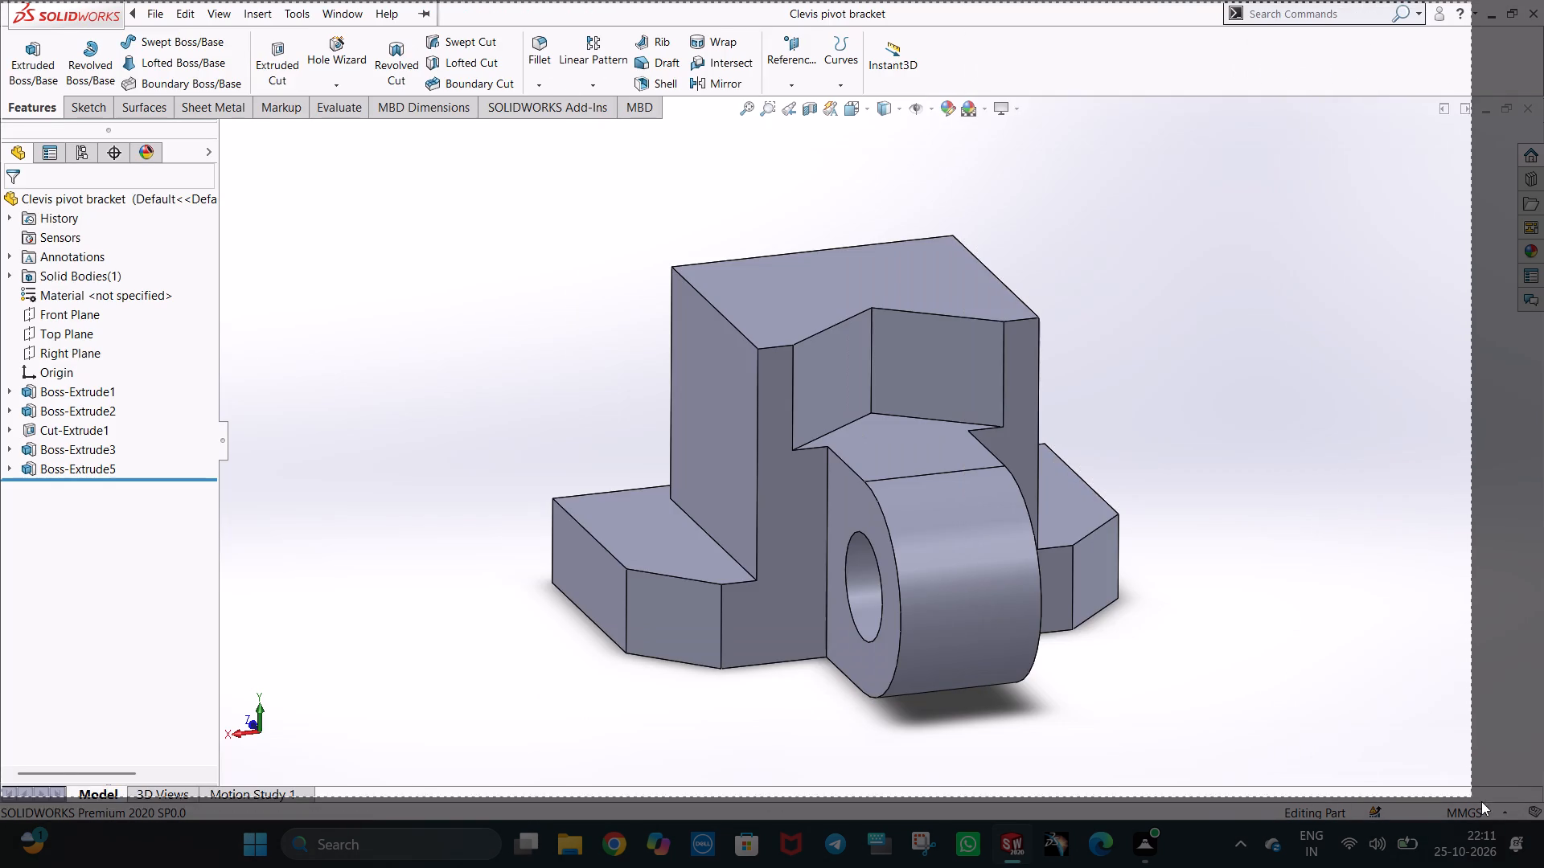
left_click_drag(1481, 801, 1538, 819)
left_click(1540, 819)
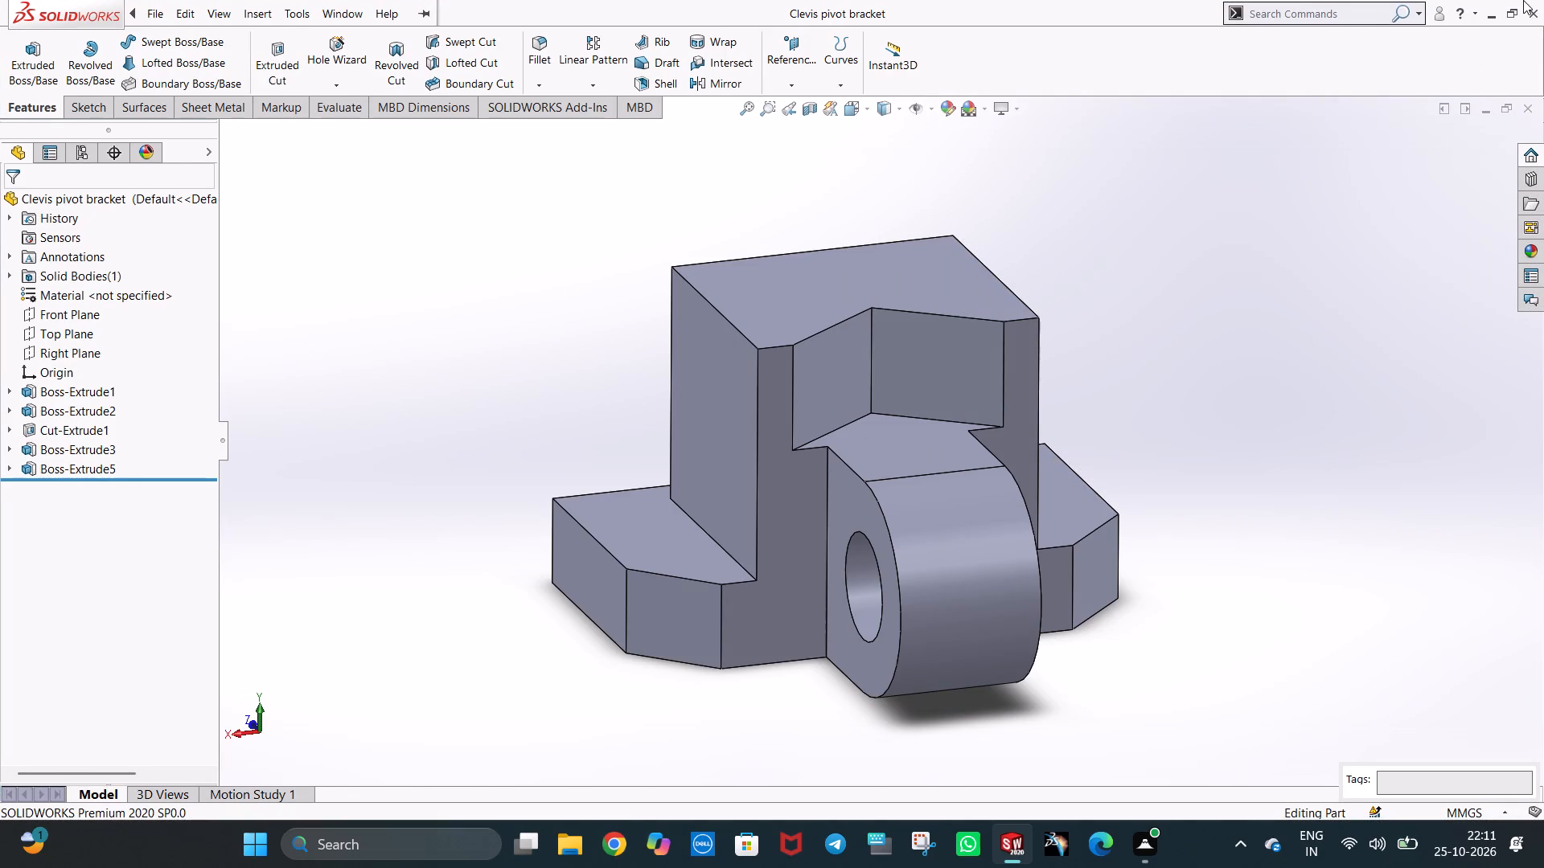
left_click(1523, 0)
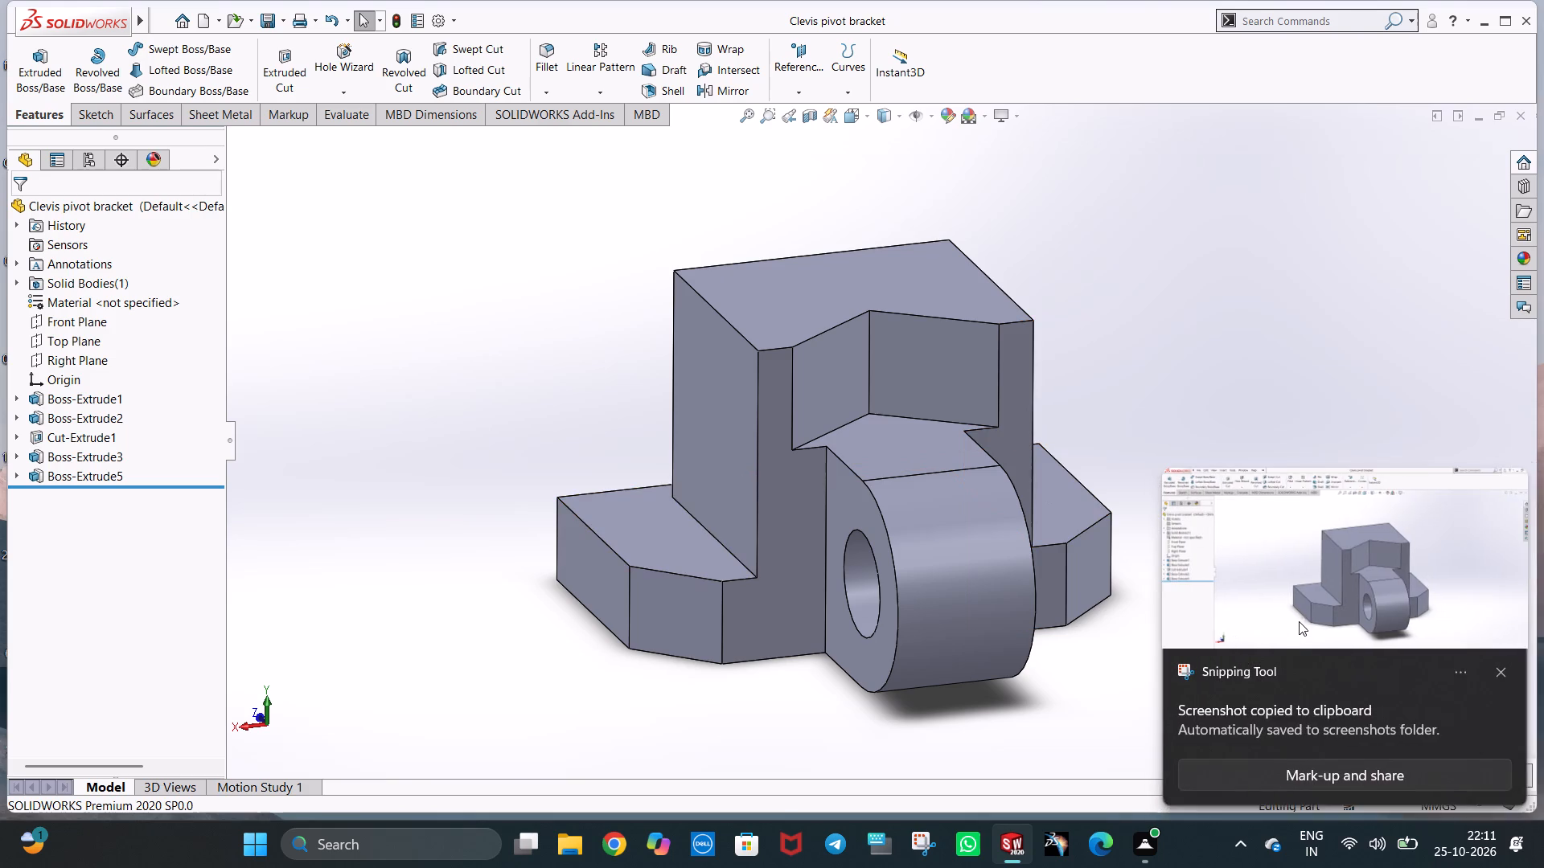
Save the captured screenshot to the Desktop as a PNG named Clevis pivot bracket, and close the Snipping Tool.
left_click(1299, 620)
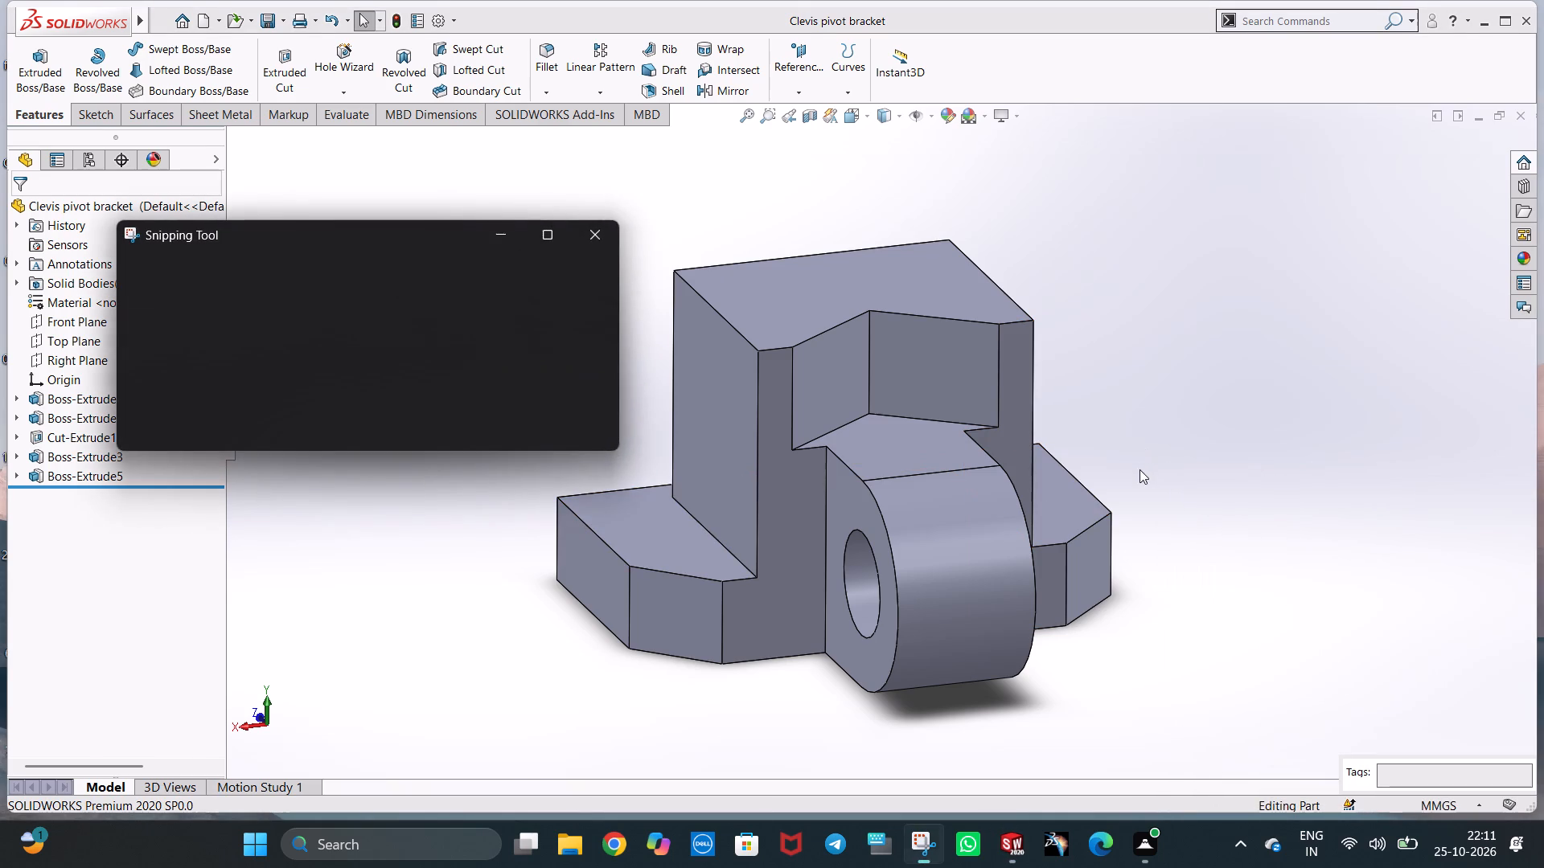
right_click(832, 485)
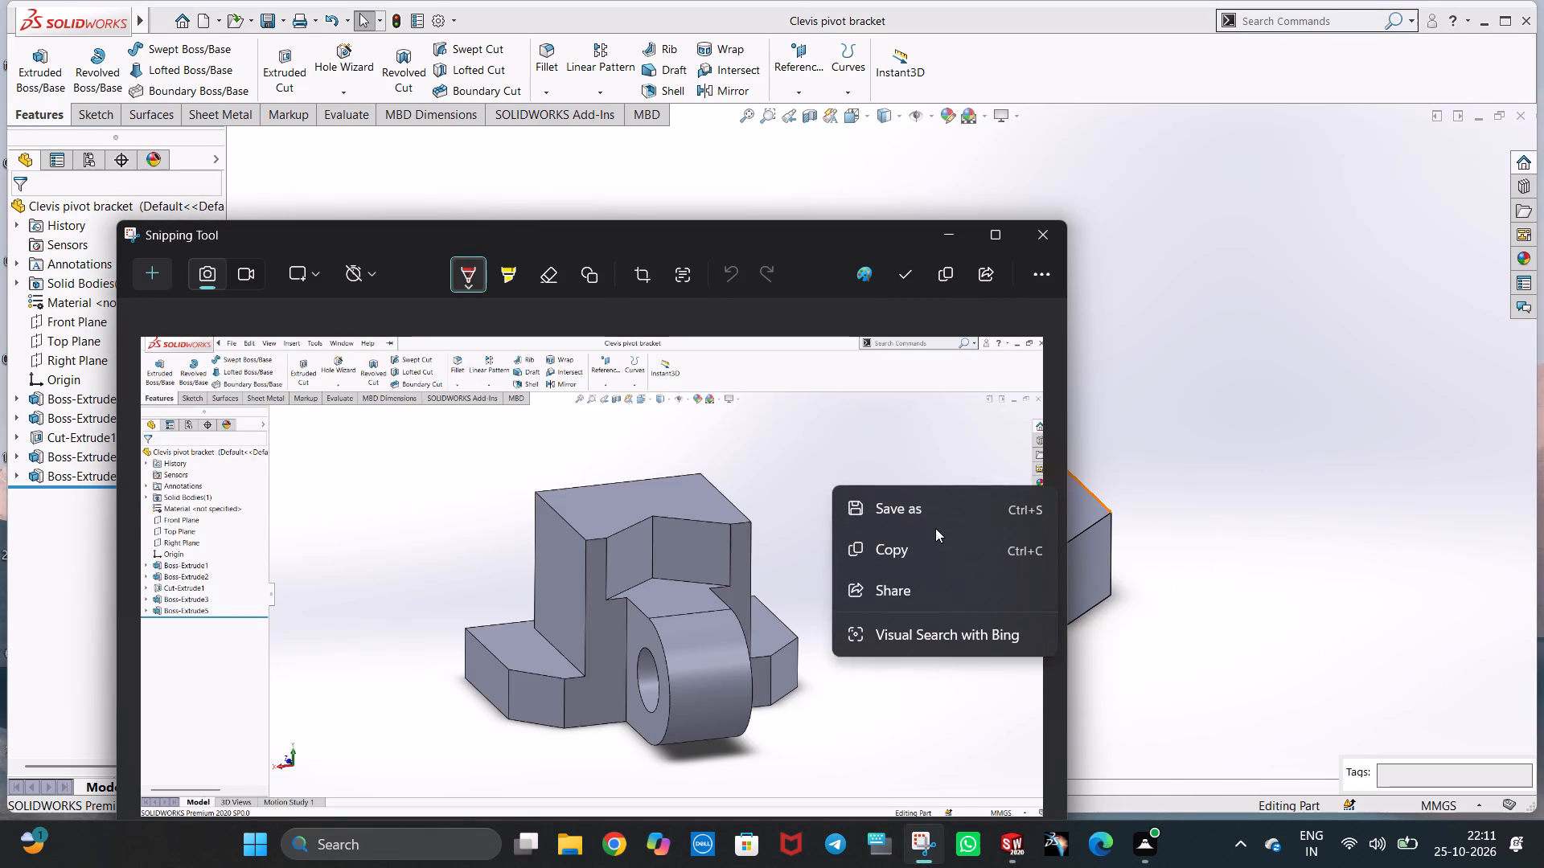
left_click(935, 515)
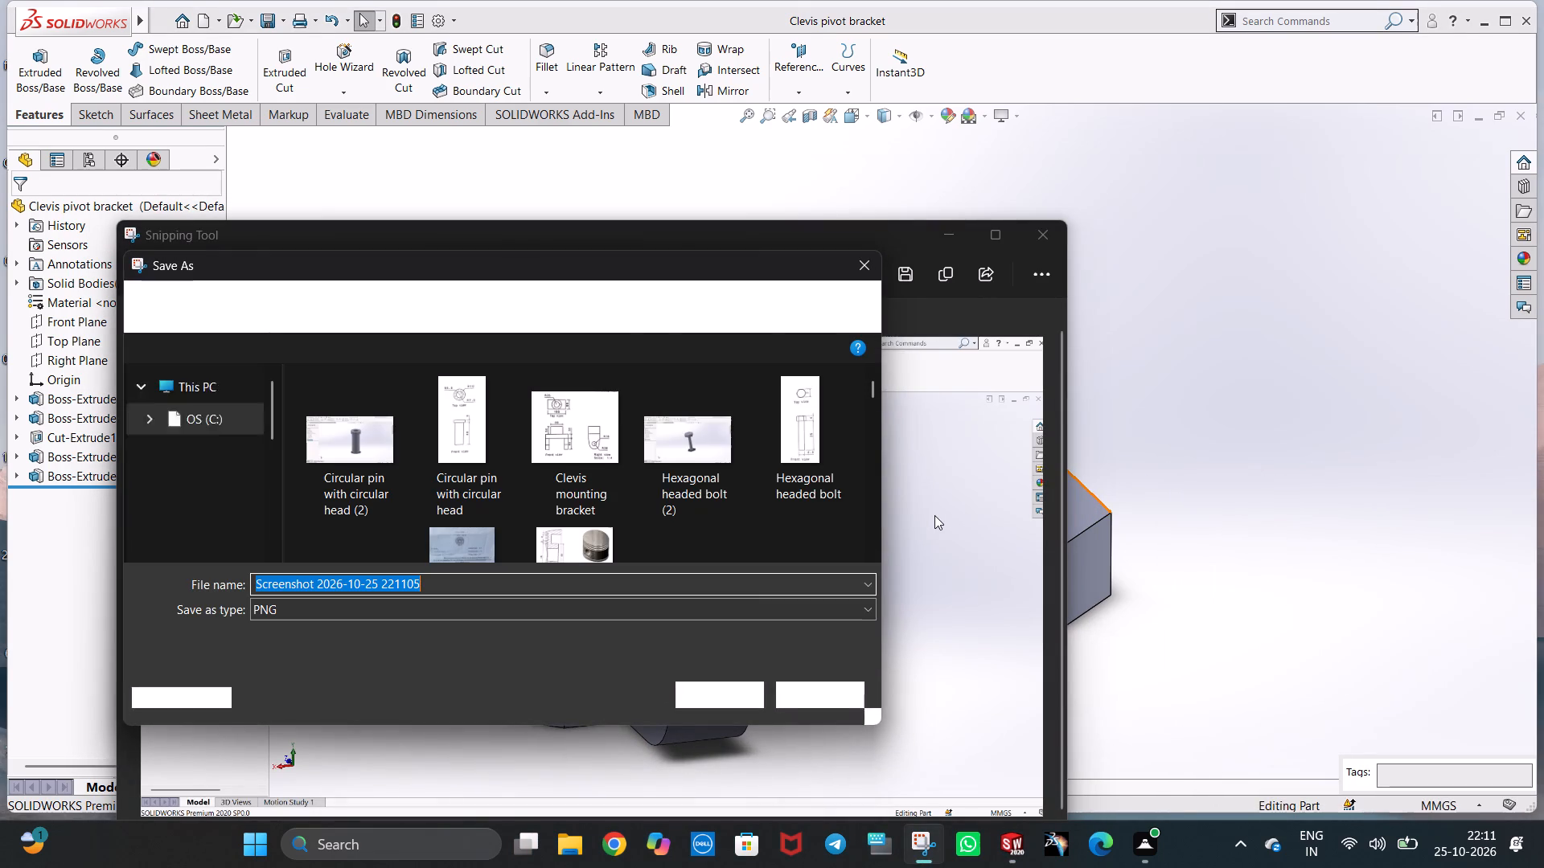
key("BackSpace")
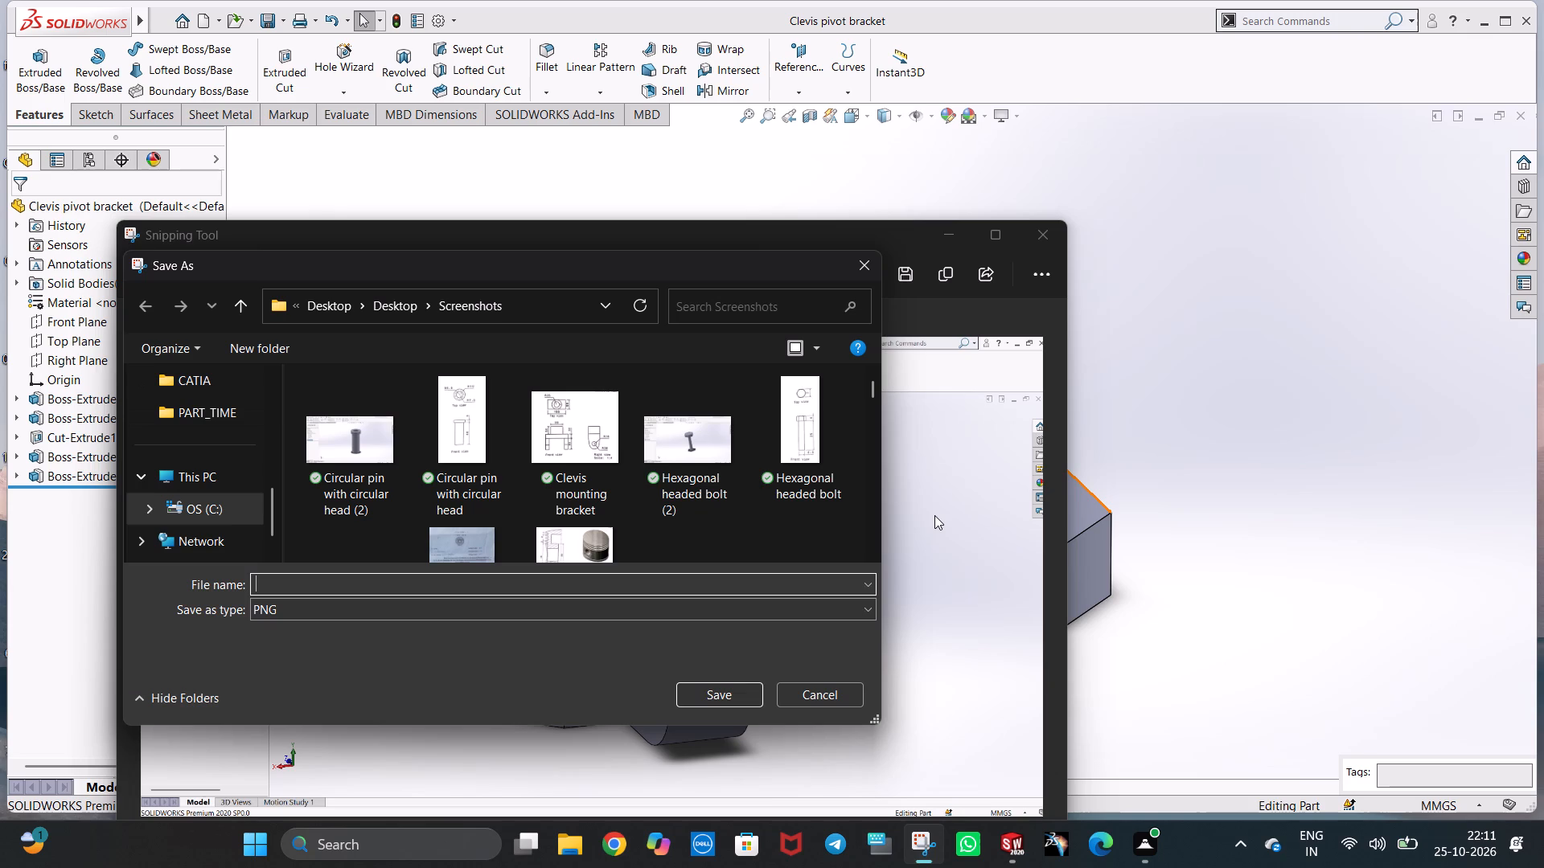
key("BackSpace")
type("evis")
key("space")
type("pivot bracket")
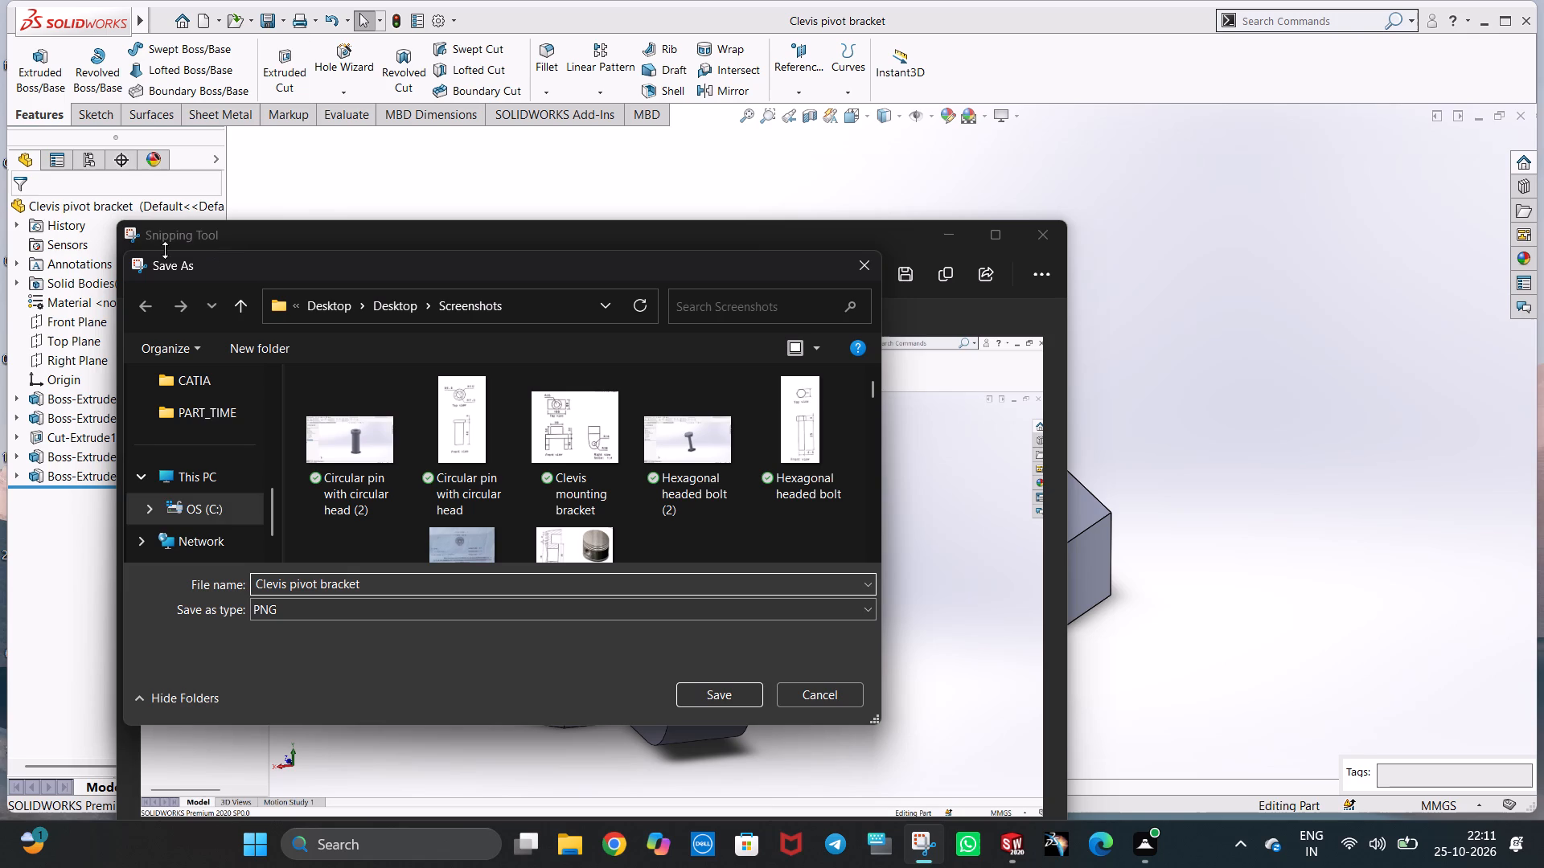
scroll(236, 550, "up", 5)
left_click(228, 512)
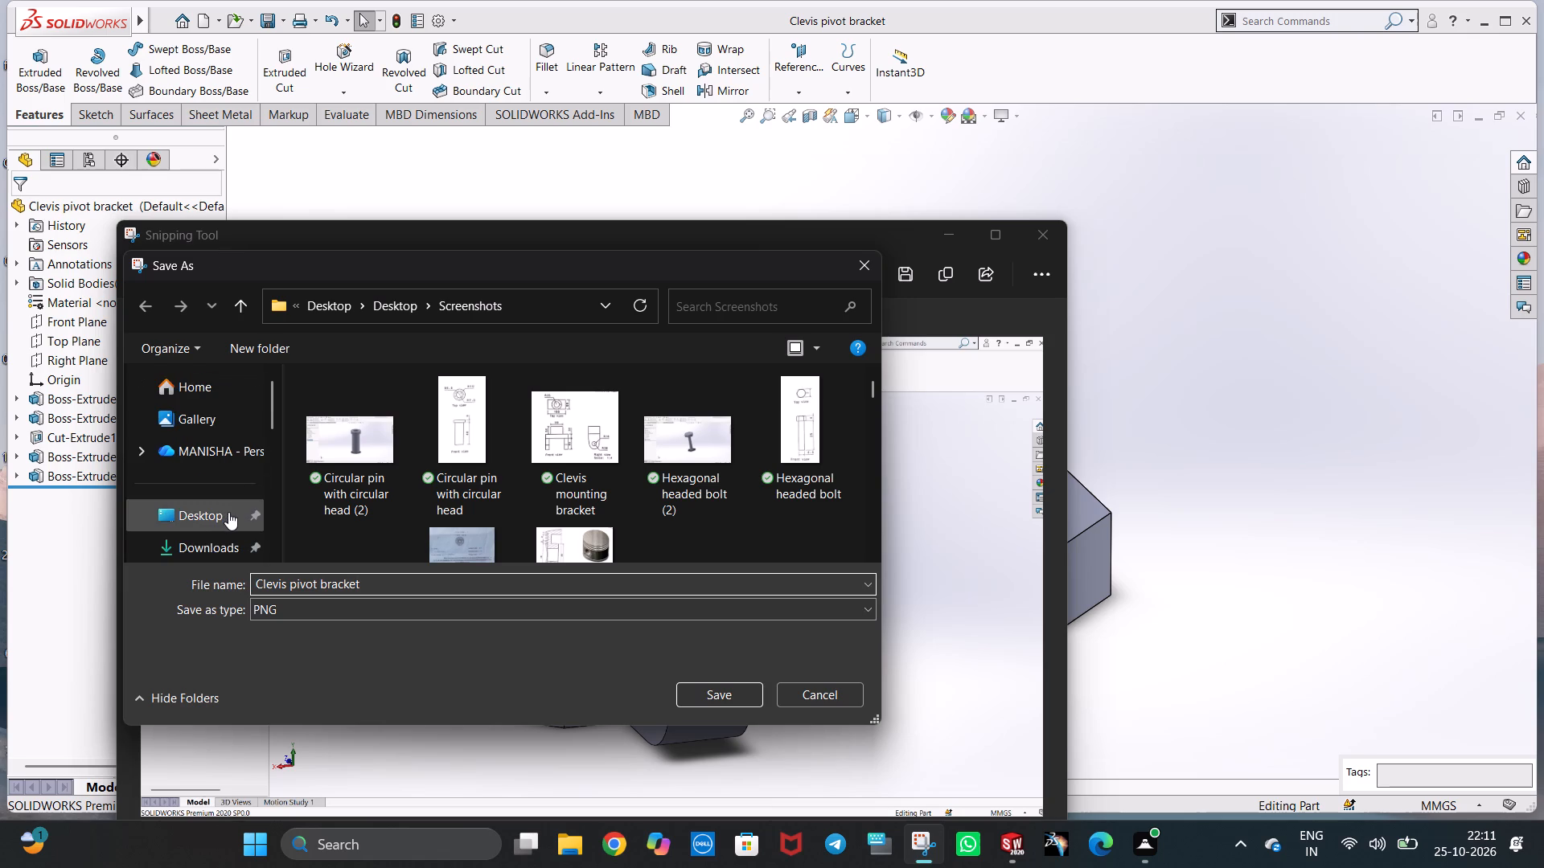
left_click(718, 698)
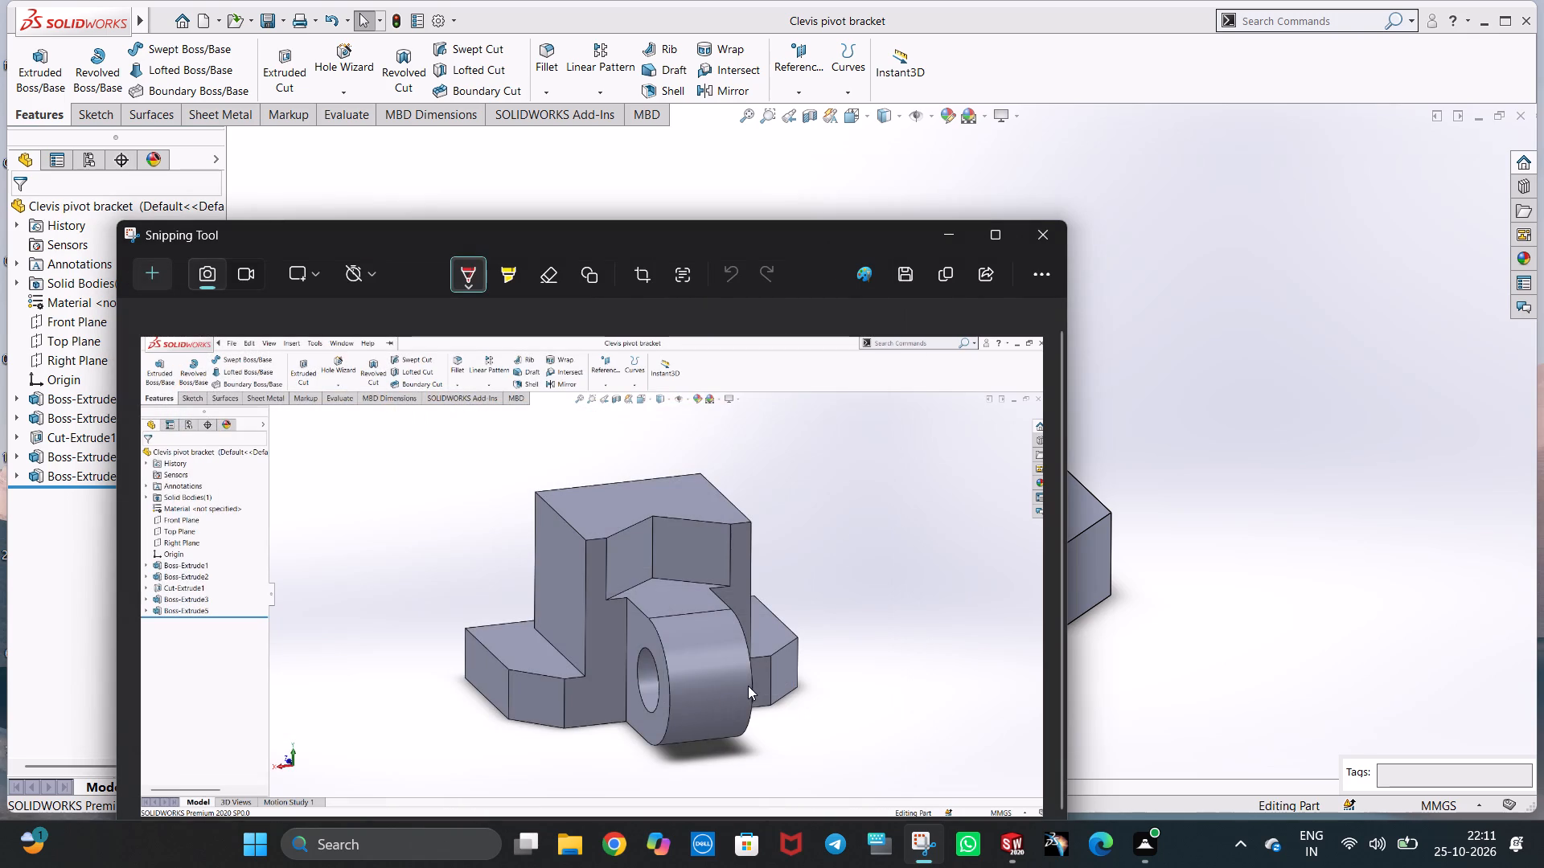
left_click(1052, 237)
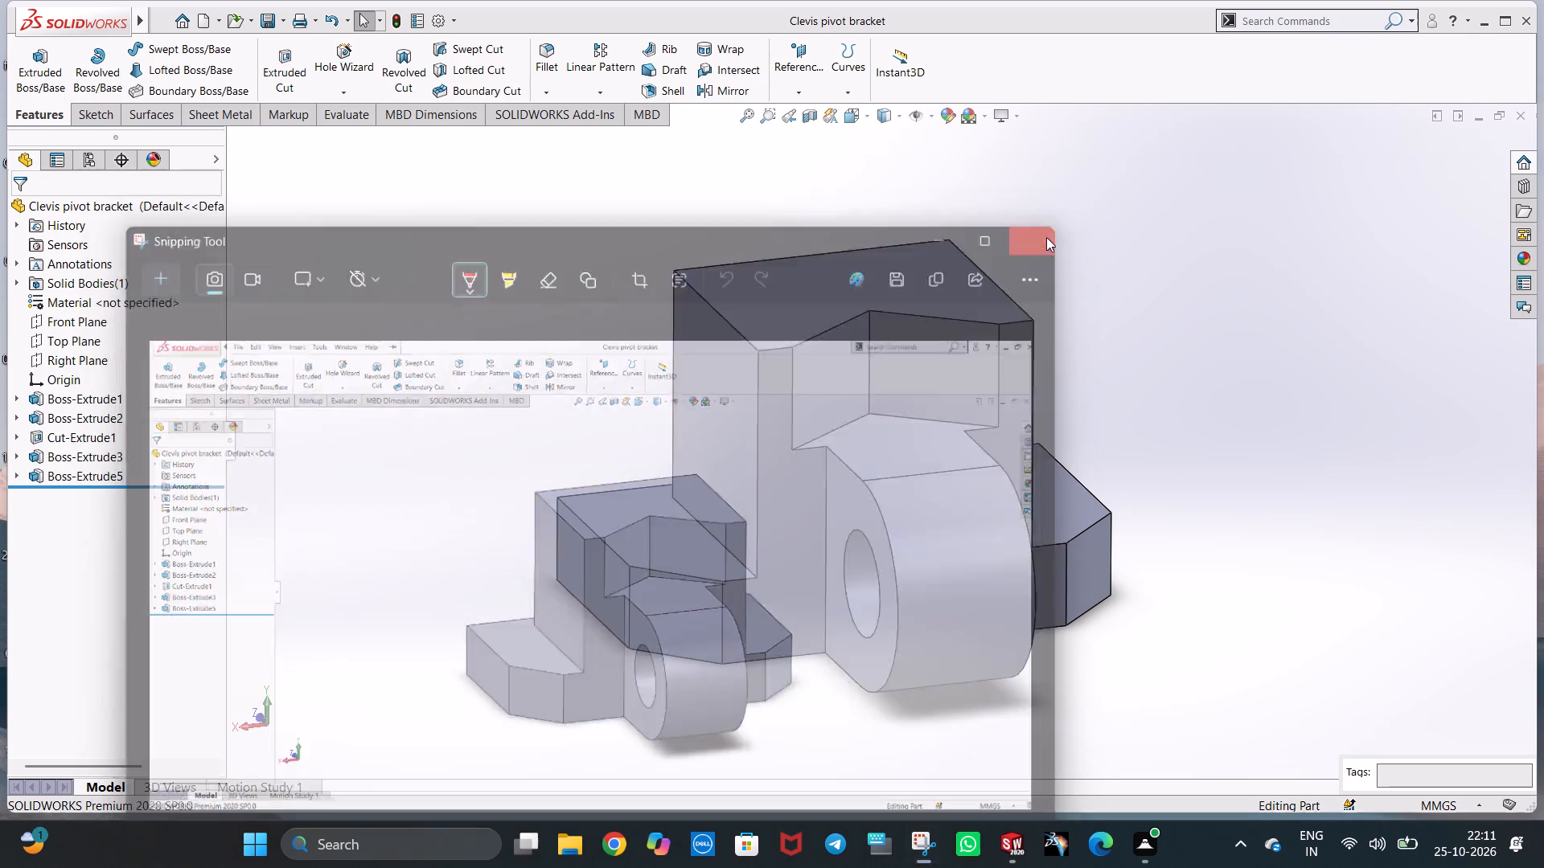